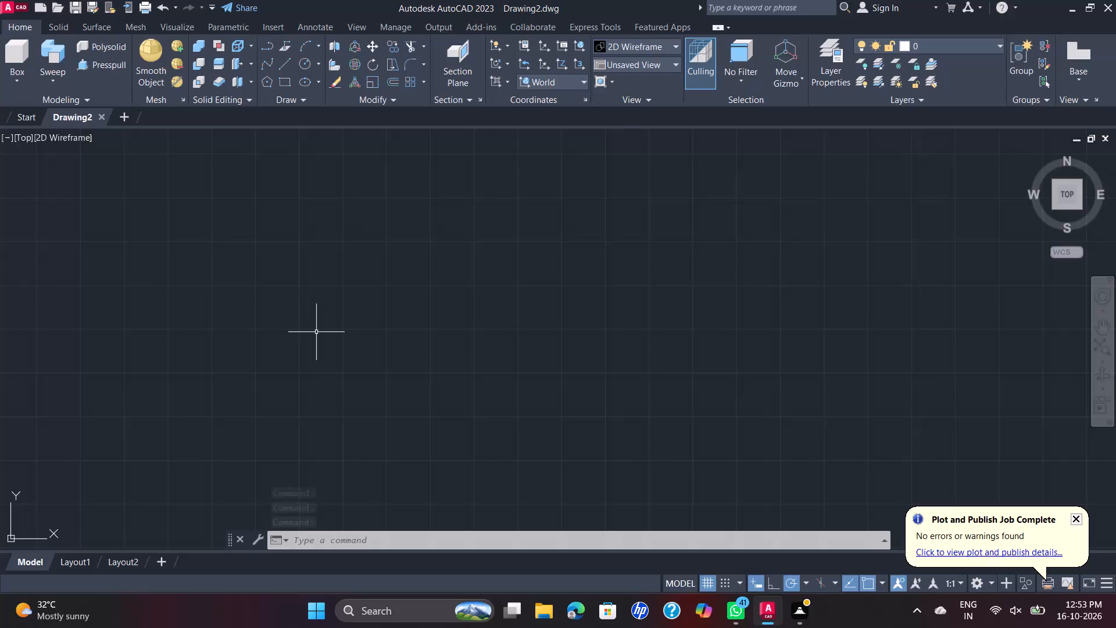
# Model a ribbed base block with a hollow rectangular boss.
# Set the drawing units' length precision to two decimal places (0.00).
pyautogui.write('UN')
pyautogui.press('Return')
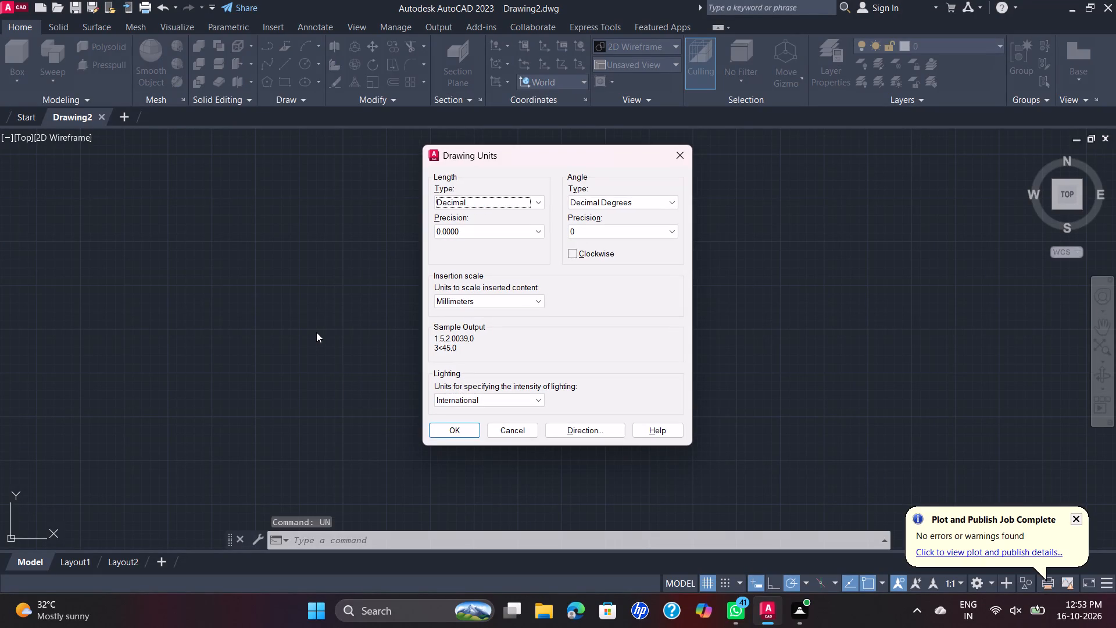
pyautogui.click(539, 237)
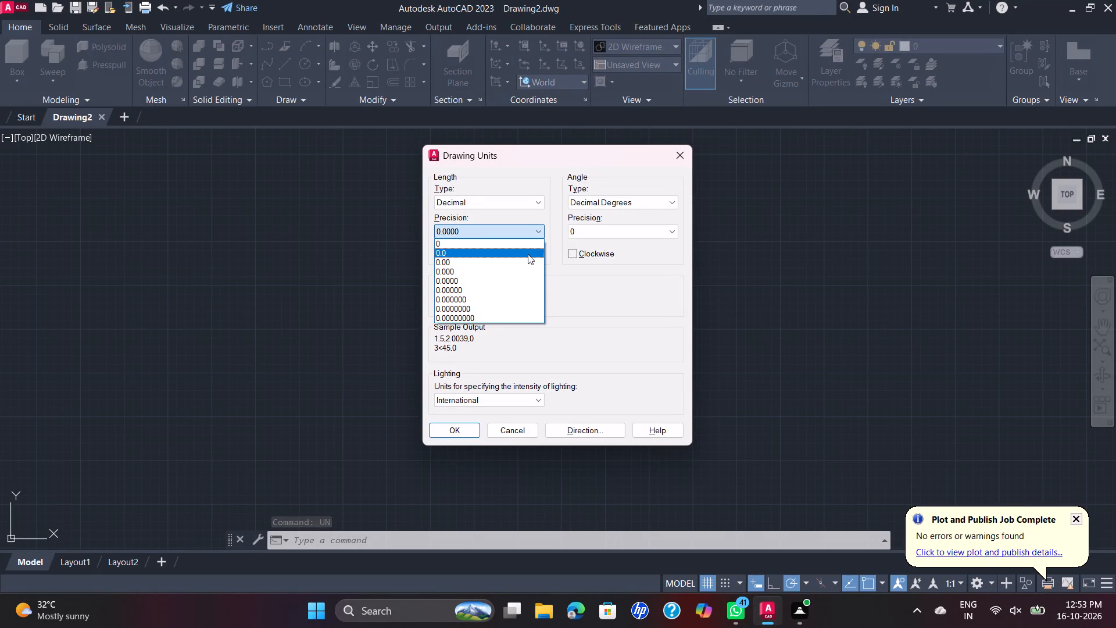
pyautogui.click(527, 259)
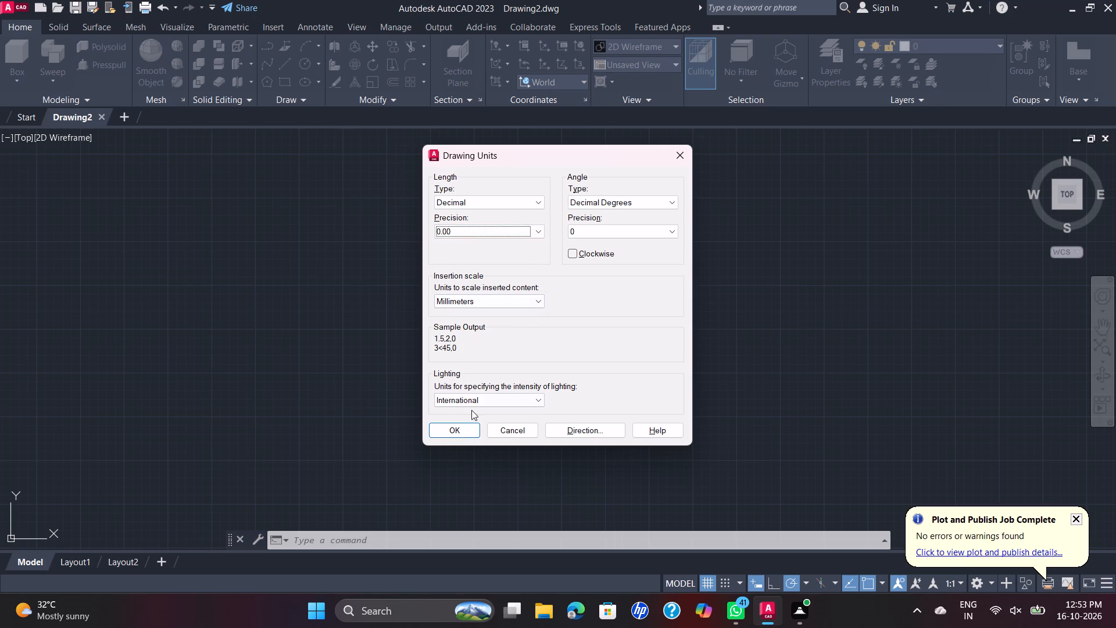
pyautogui.click(465, 431)
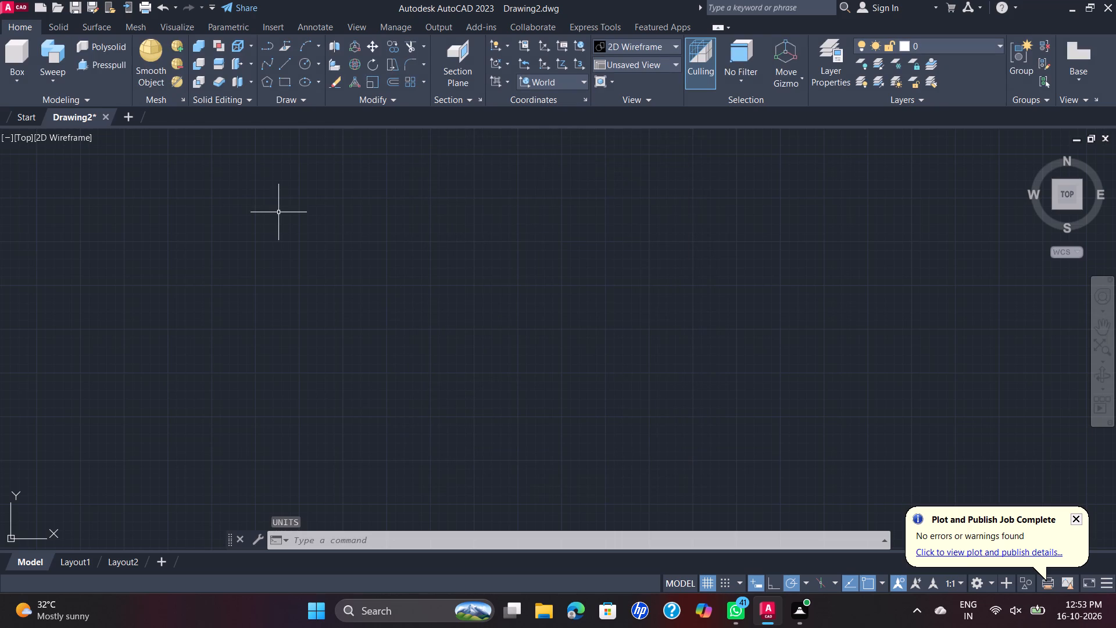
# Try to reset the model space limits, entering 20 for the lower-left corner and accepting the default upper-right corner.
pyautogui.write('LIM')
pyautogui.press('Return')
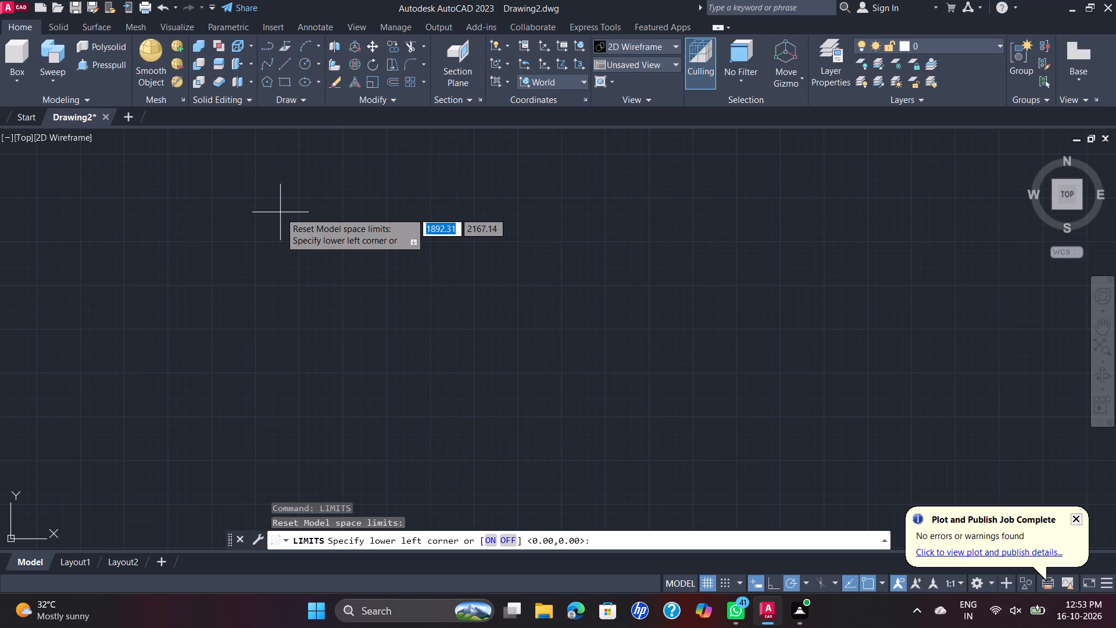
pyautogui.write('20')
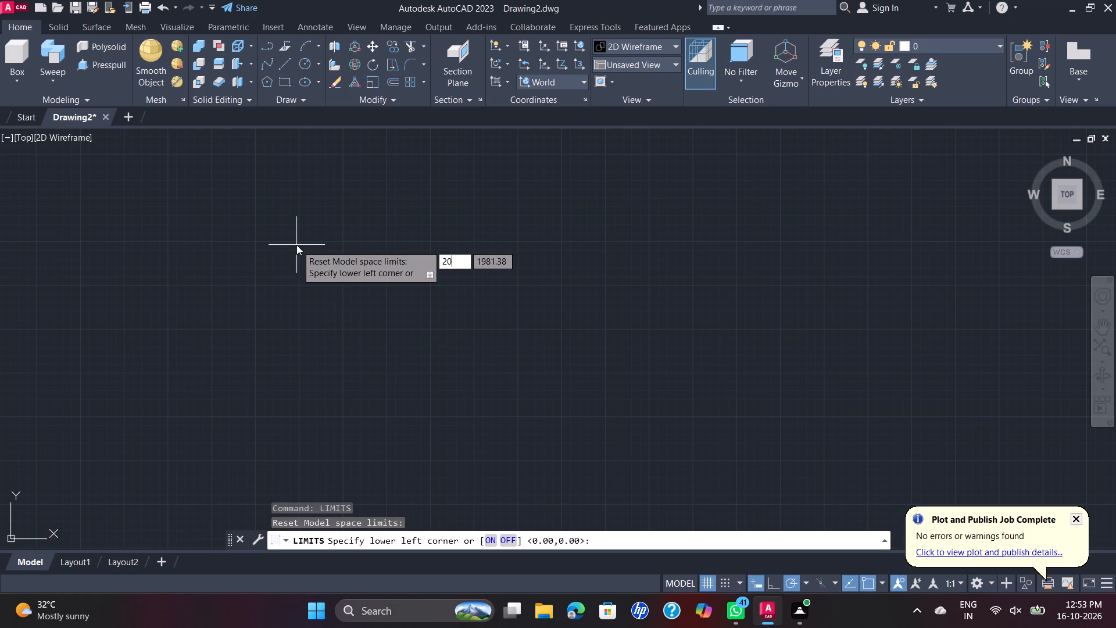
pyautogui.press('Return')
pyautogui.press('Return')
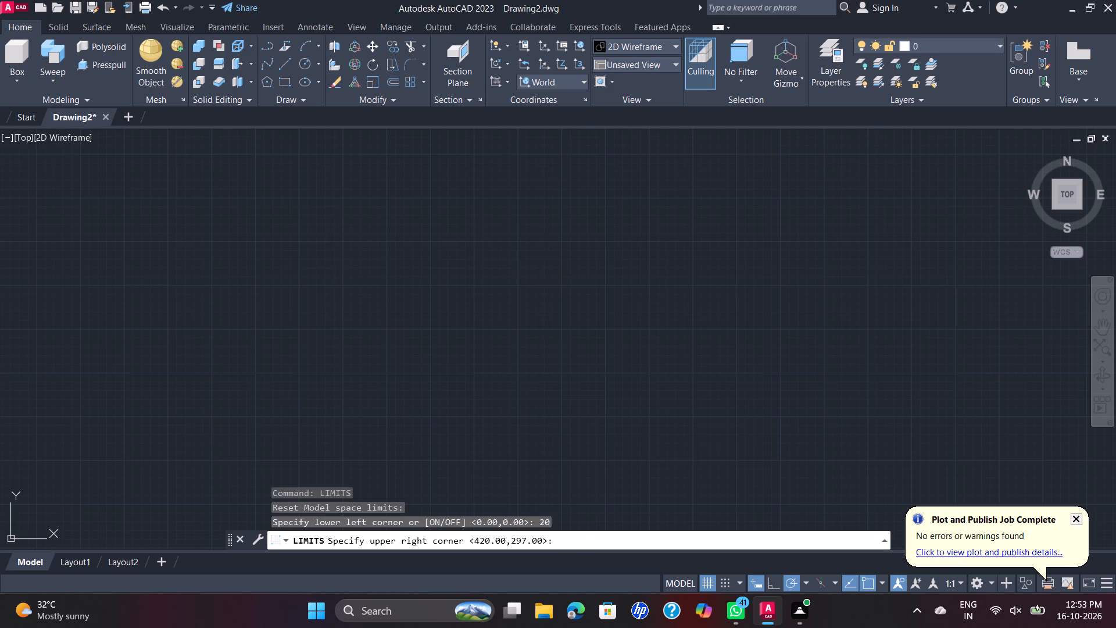
# Set the model space limits from 0,0 at the lower-left corner to 200,200 at the upper-right corner.
pyautogui.write('LI')
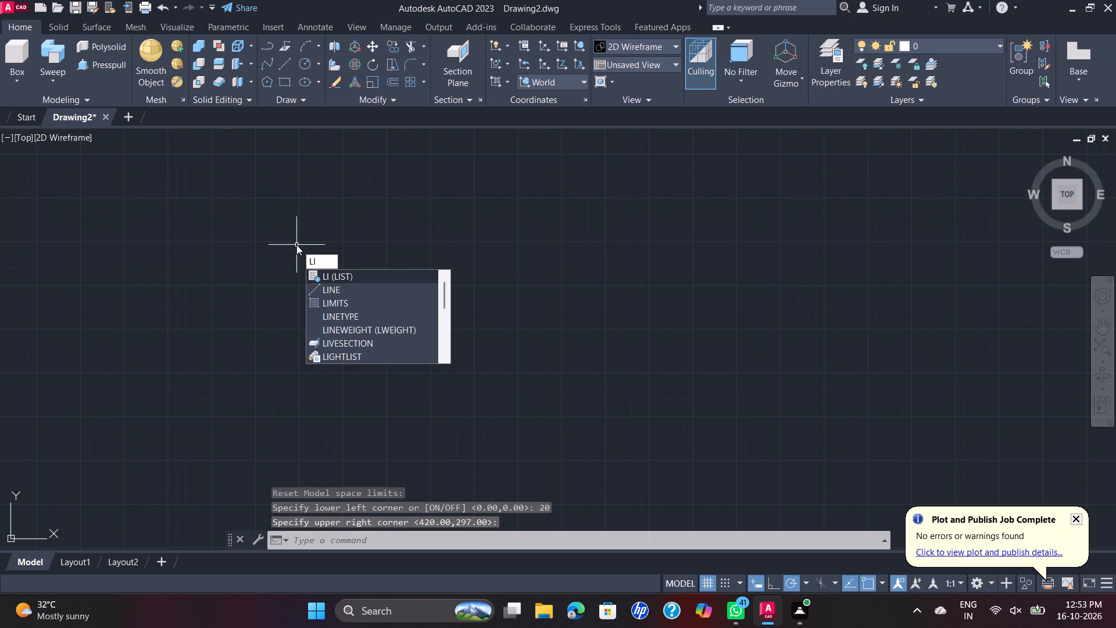
pyautogui.press('m')
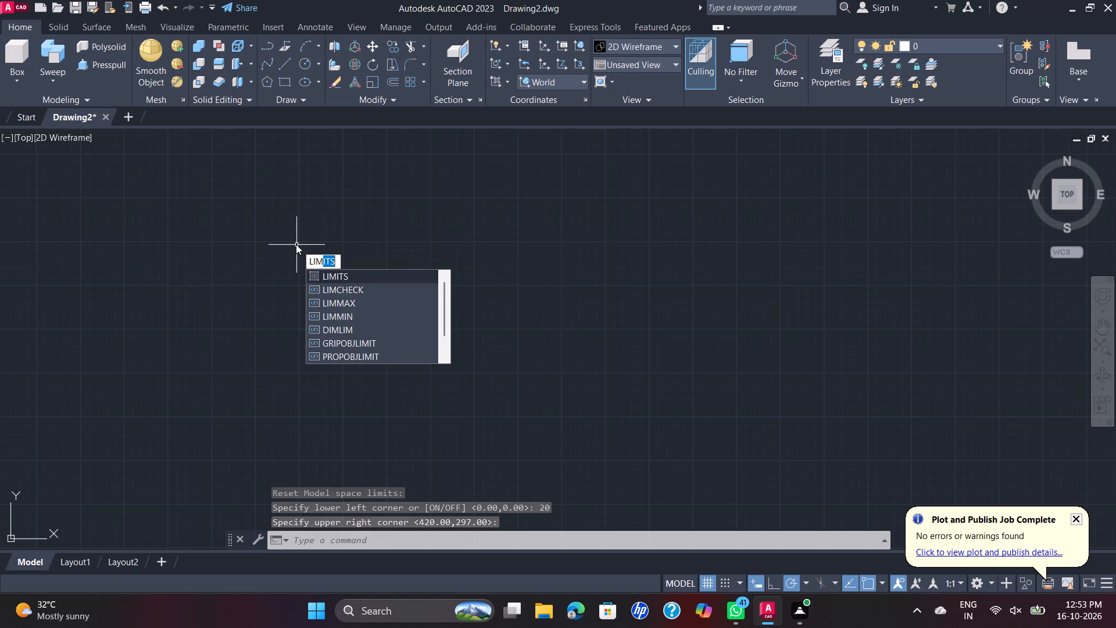
pyautogui.press('Return')
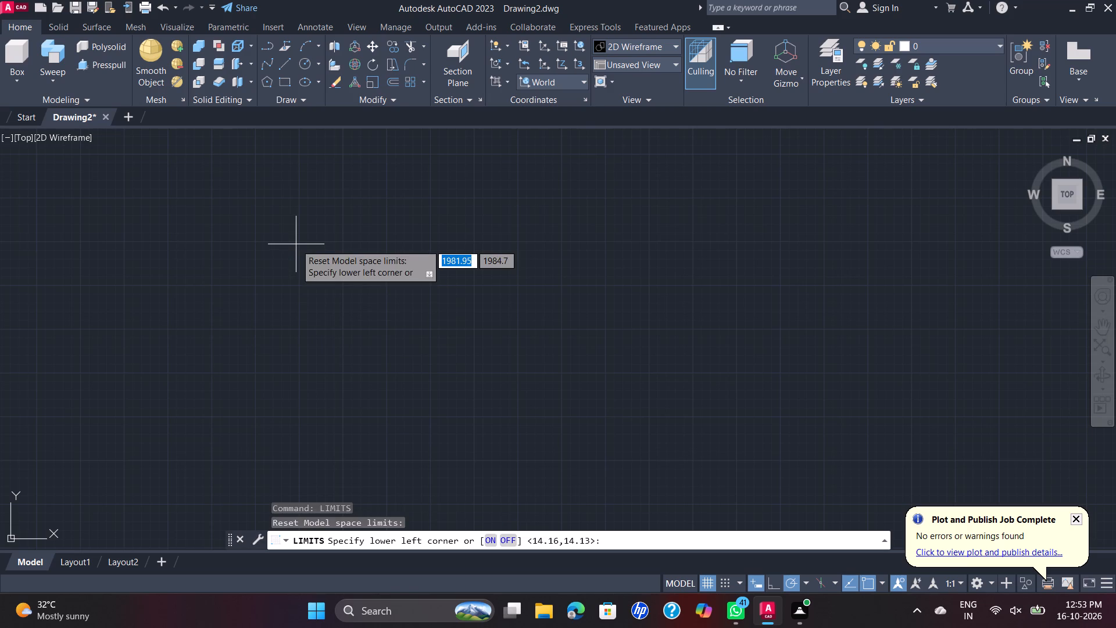
pyautogui.press('0')
pyautogui.write(',0')
pyautogui.press('Return')
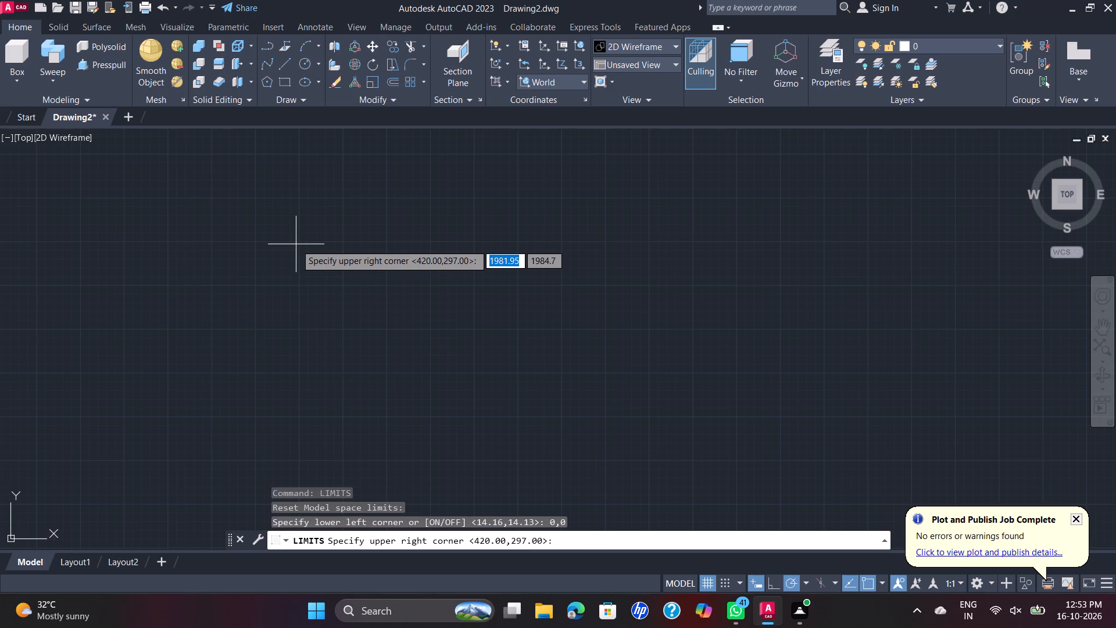
pyautogui.press('2')
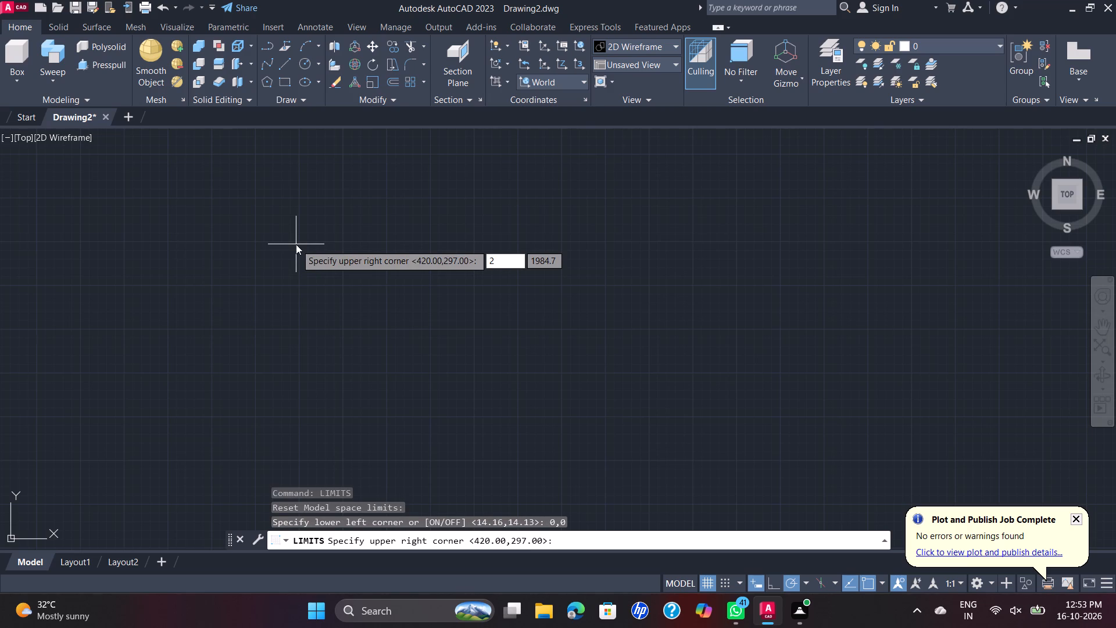
pyautogui.write('00')
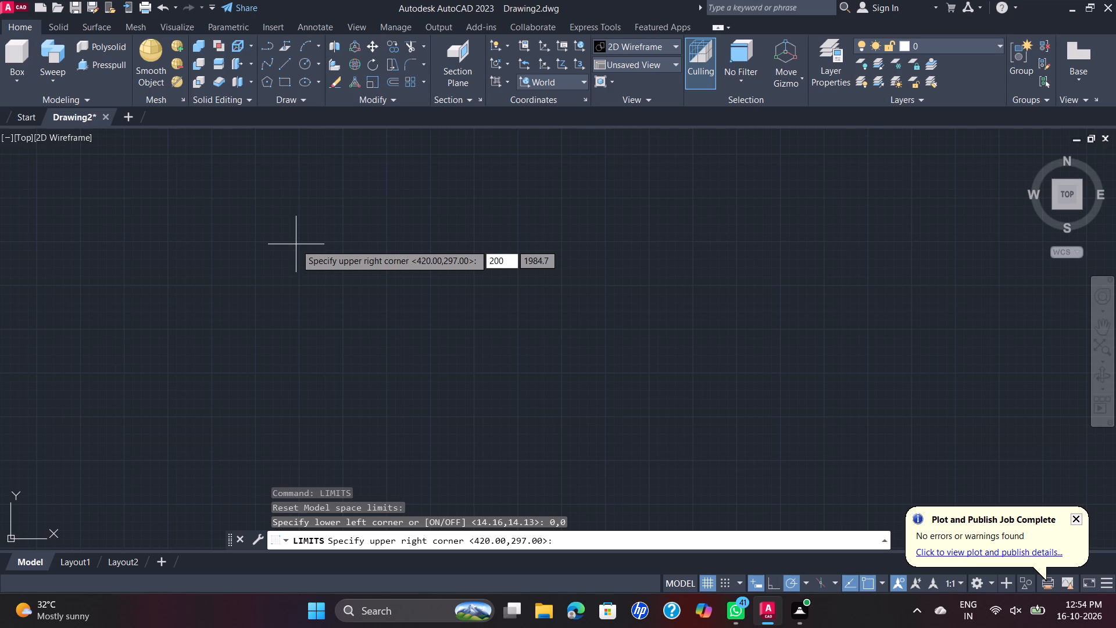
pyautogui.press(',')
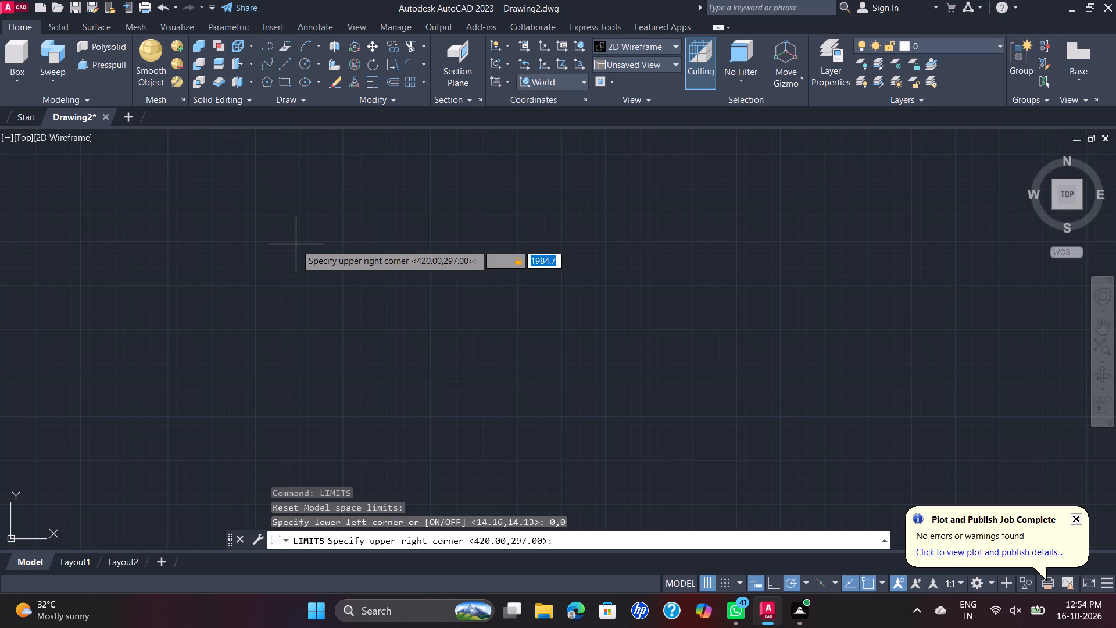
pyautogui.write('200')
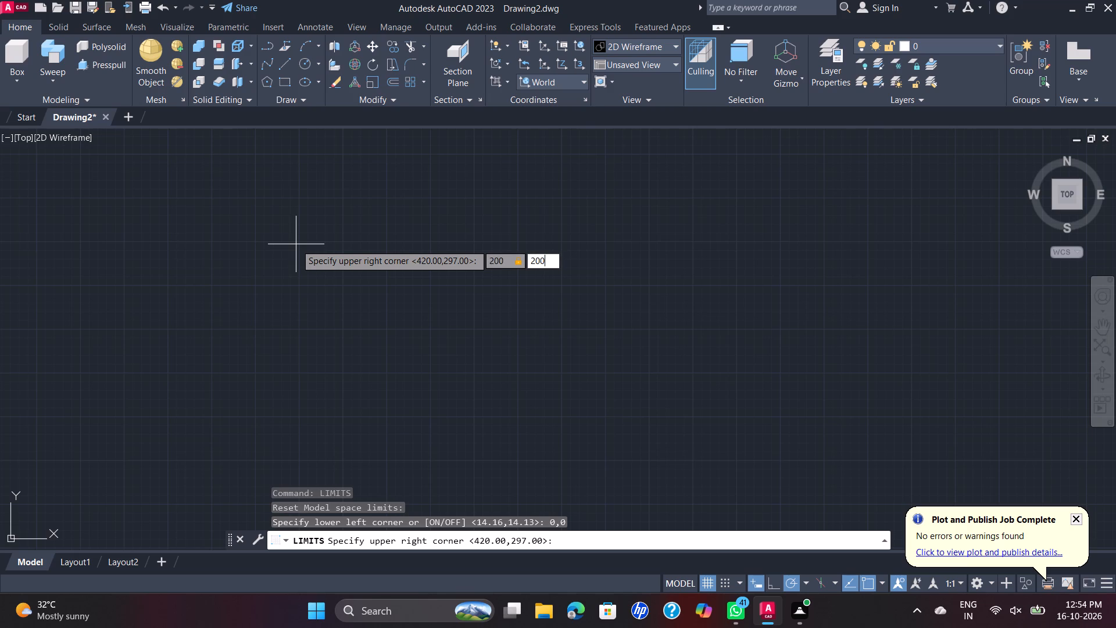
pyautogui.press('Return')
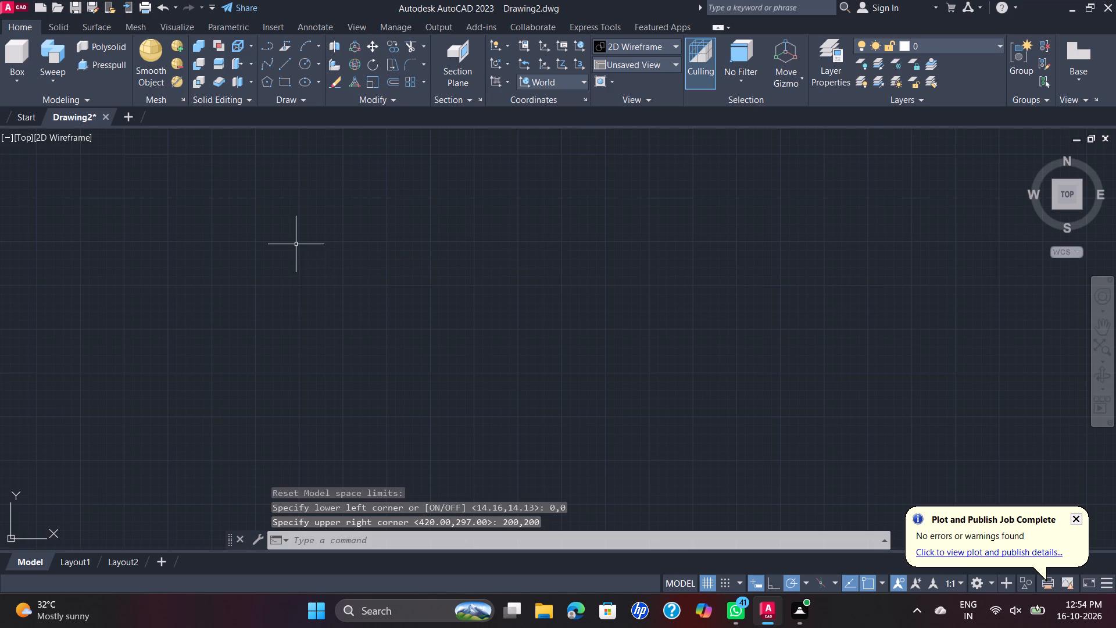
# Switch the viewport from the top view to the SE Isometric view.
pyautogui.write('LO')
pyautogui.click(327, 287)
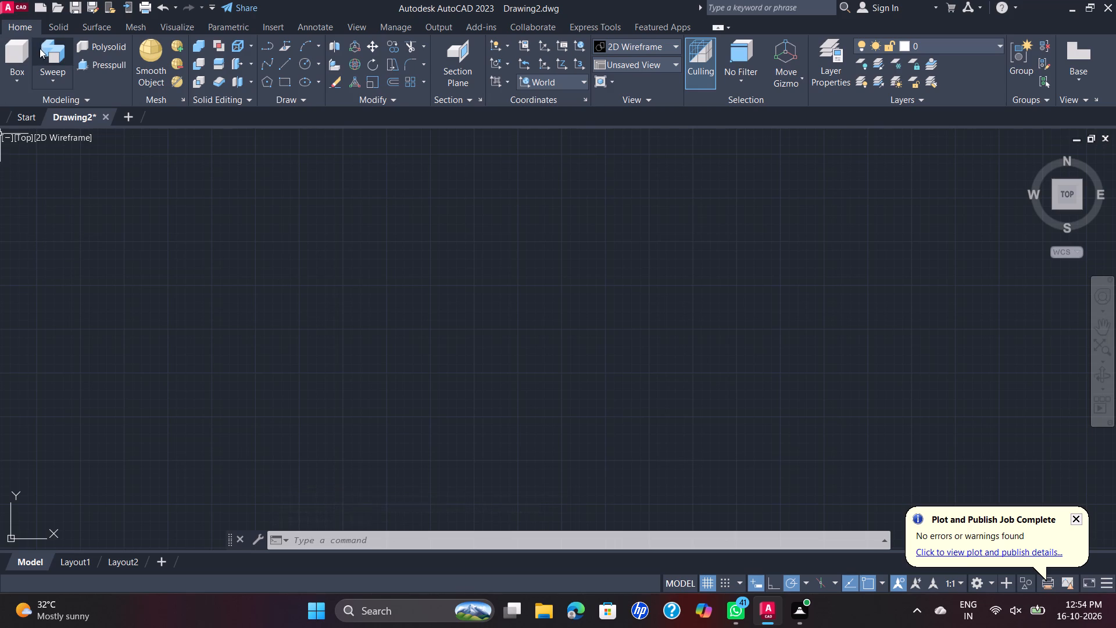
pyautogui.click(20, 134)
pyautogui.click(107, 274)
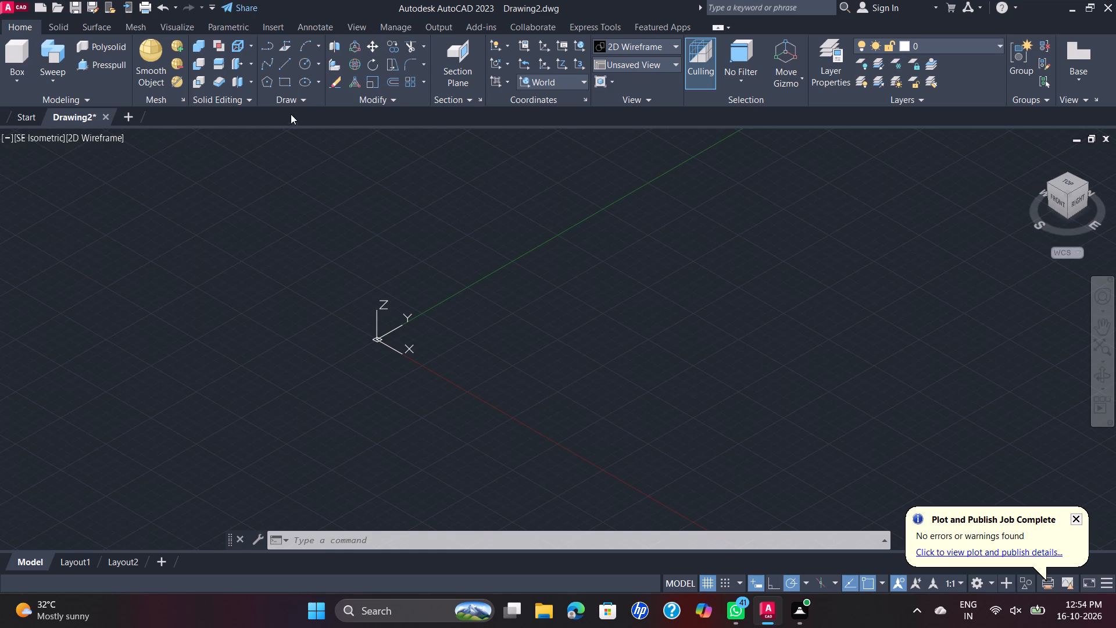
# Draw a rectangle 150 mm along X by 75 mm along Y on the ground plane, near the origin.
pyautogui.click(283, 59)
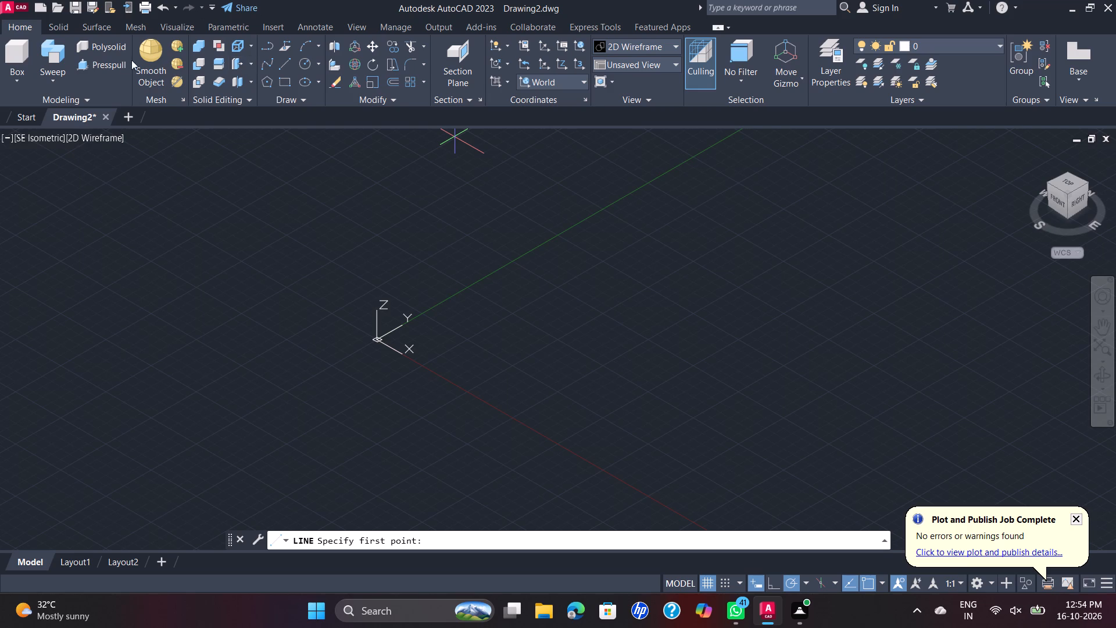
pyautogui.click(282, 86)
pyautogui.moveTo(709, 384); pyautogui.dragTo(486, 328, button='middle')
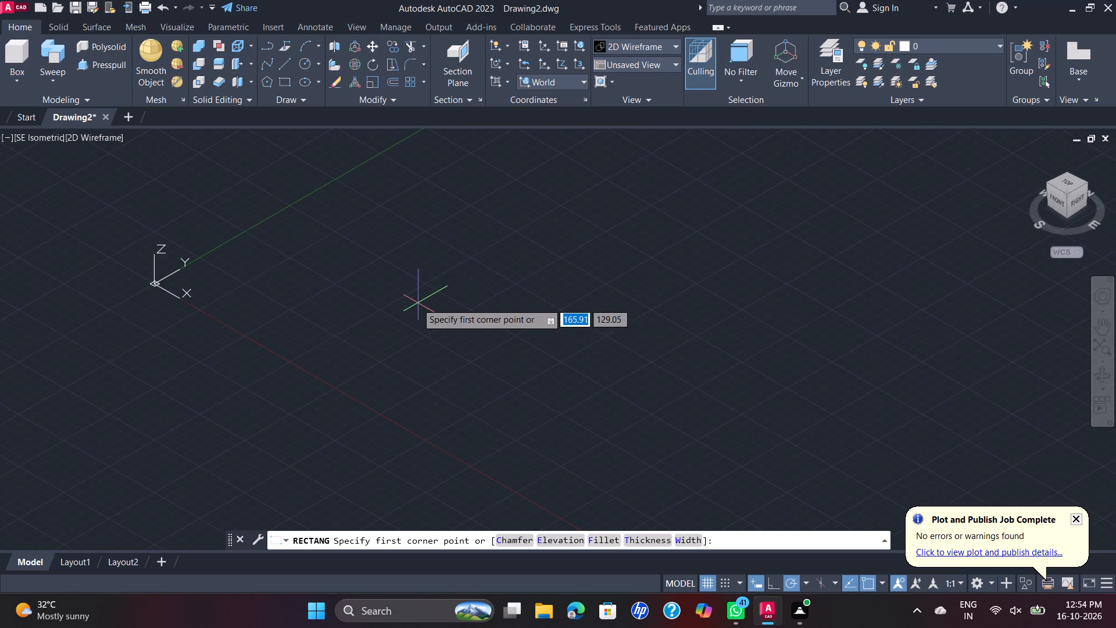
pyautogui.click(387, 306)
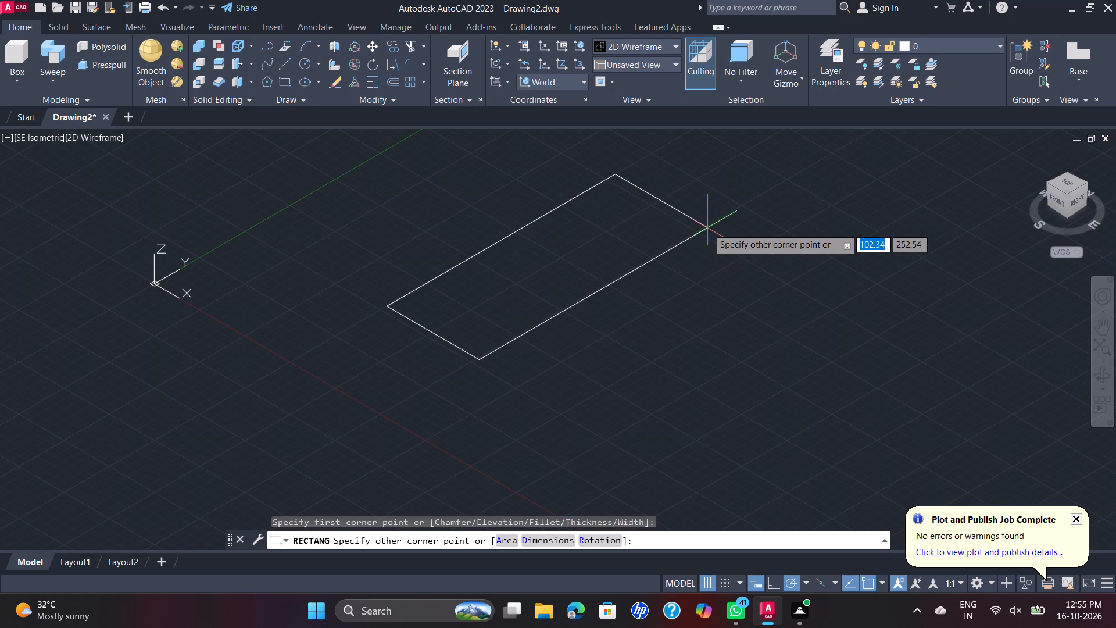
pyautogui.write('150')
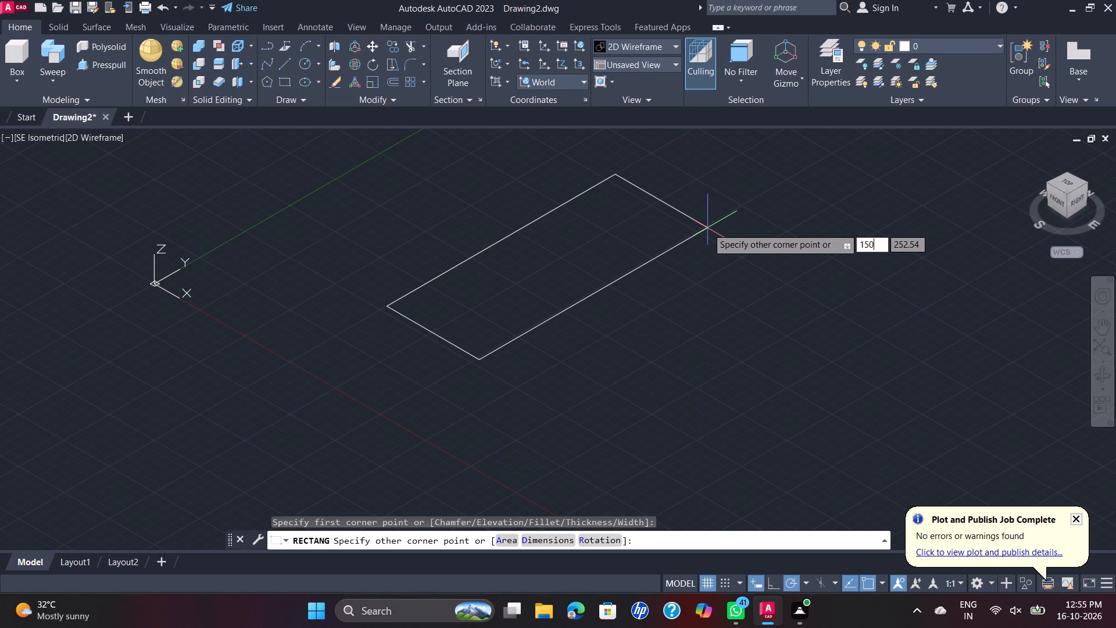
pyautogui.press('Tab')
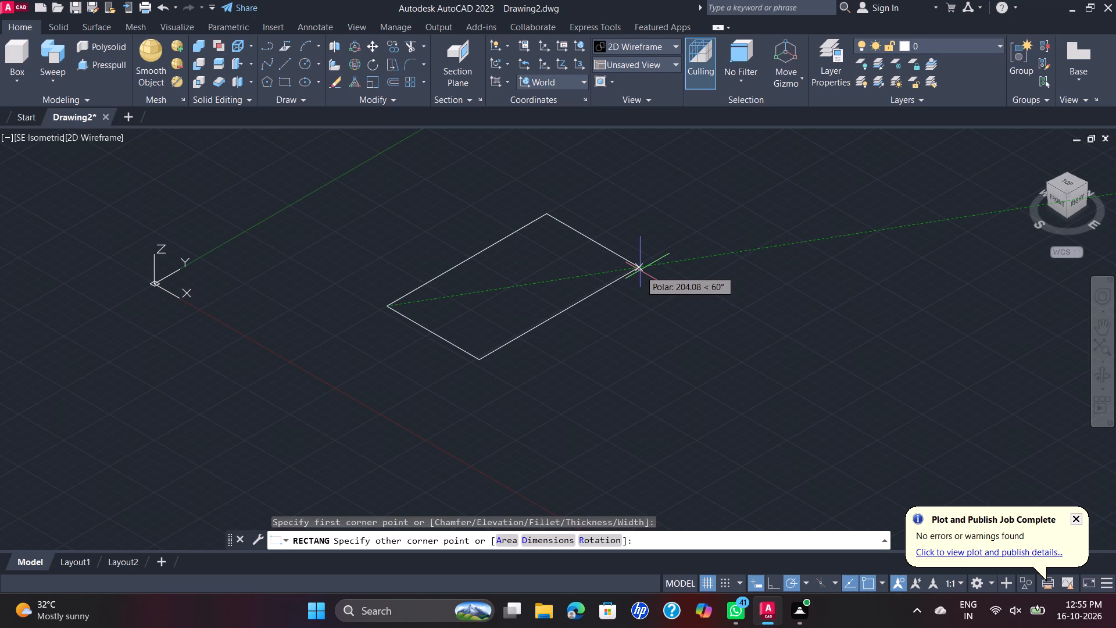
pyautogui.press('7')
pyautogui.press('5')
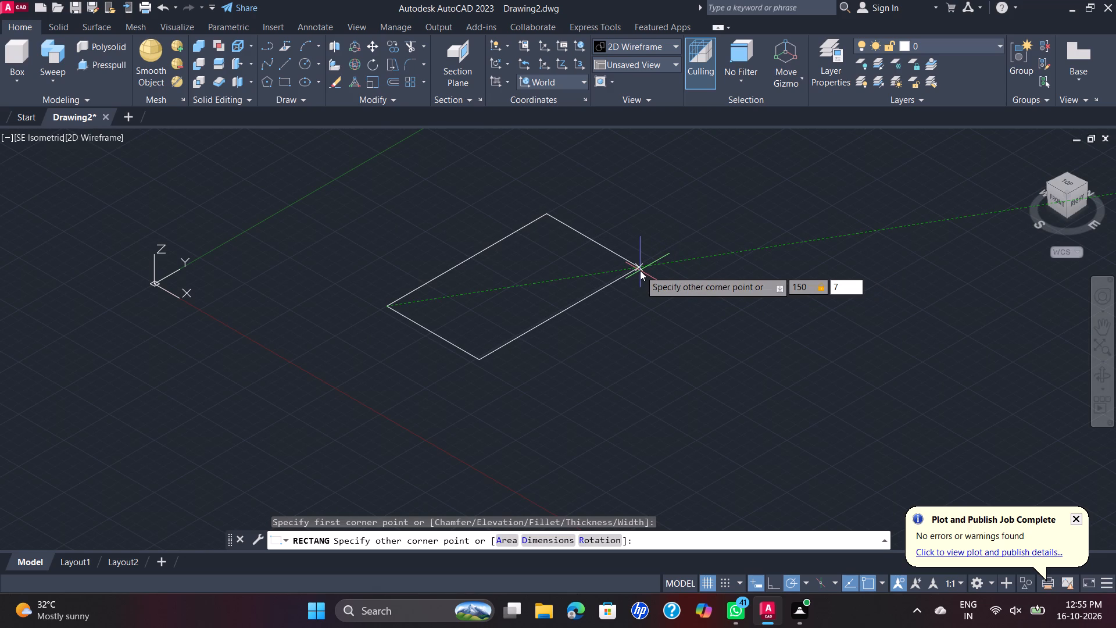
pyautogui.press('Return')
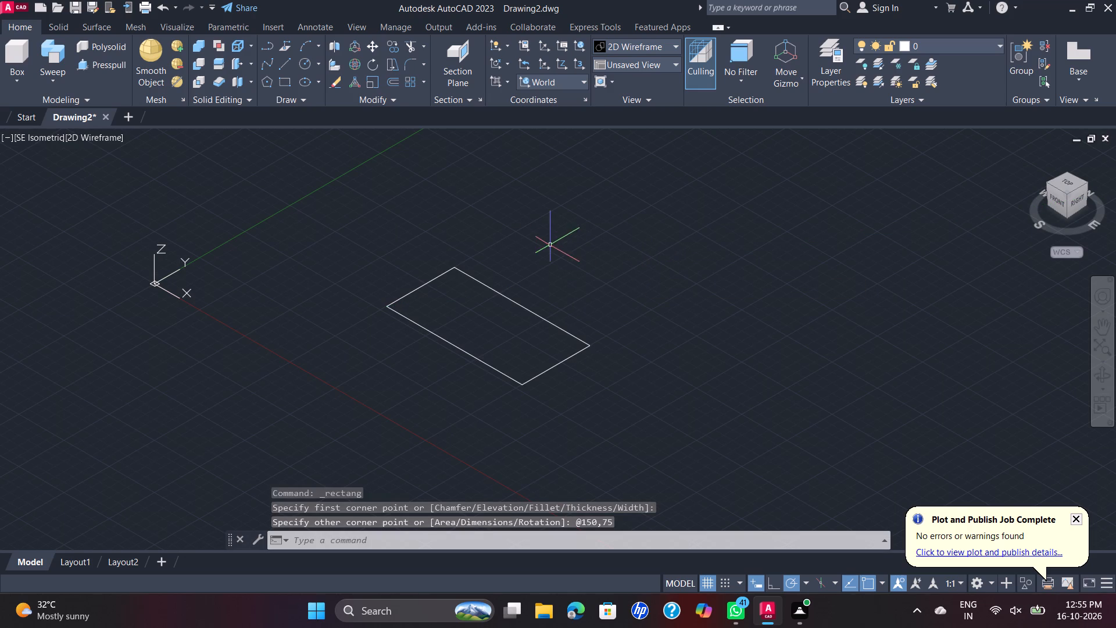
# Switch the viewport to the SW Isometric view with the rectangle in sight.
pyautogui.scroll(2, 468, 340)
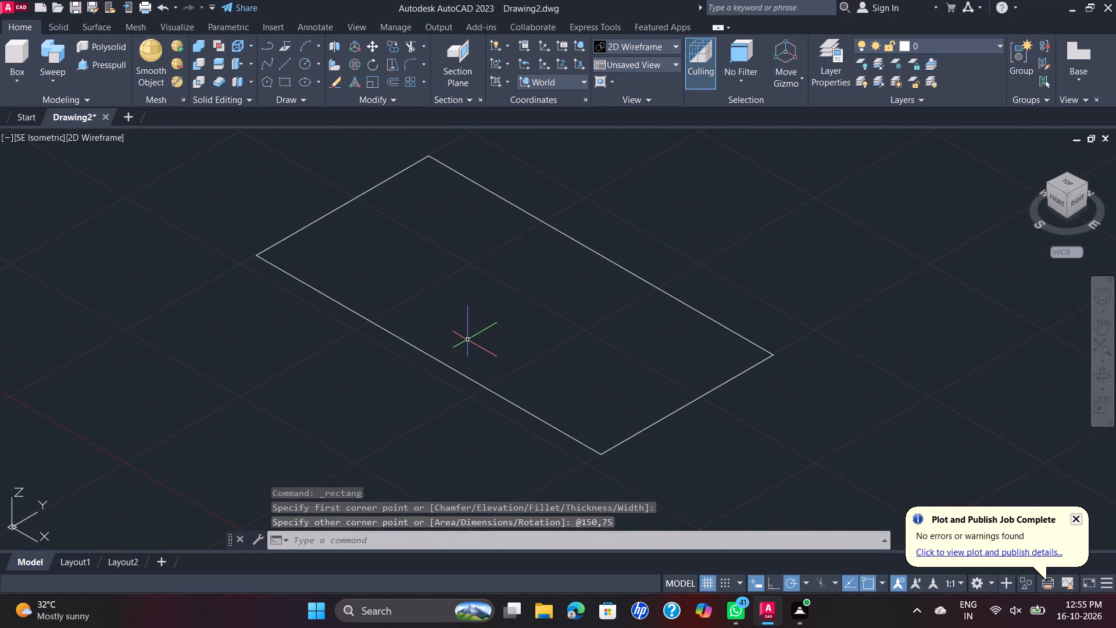
pyautogui.scroll(-1, 467, 340)
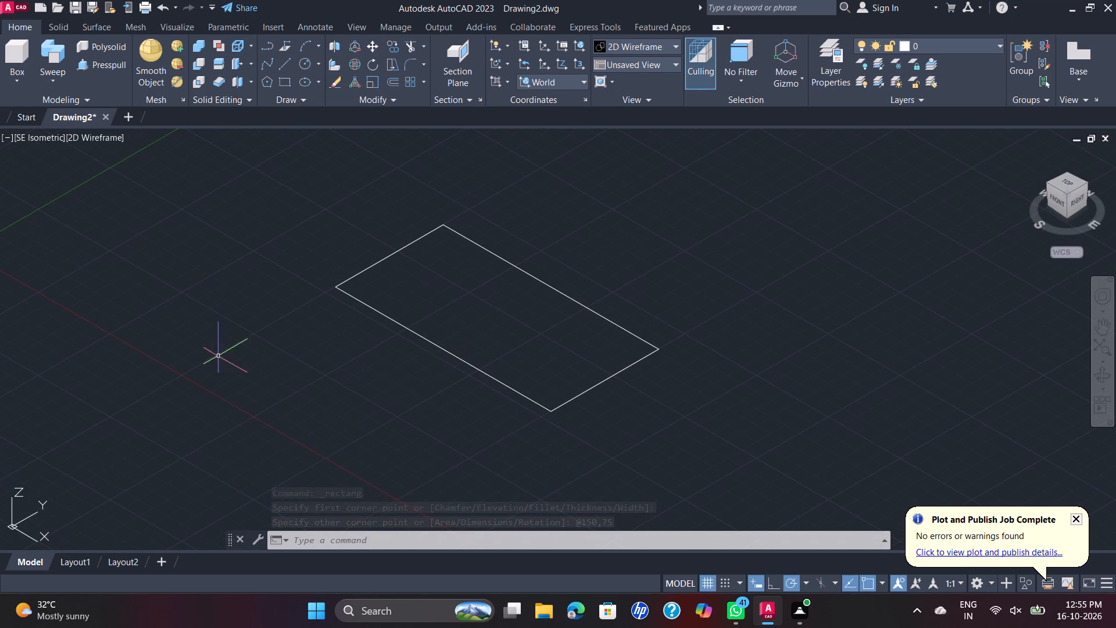
pyautogui.click(21, 138)
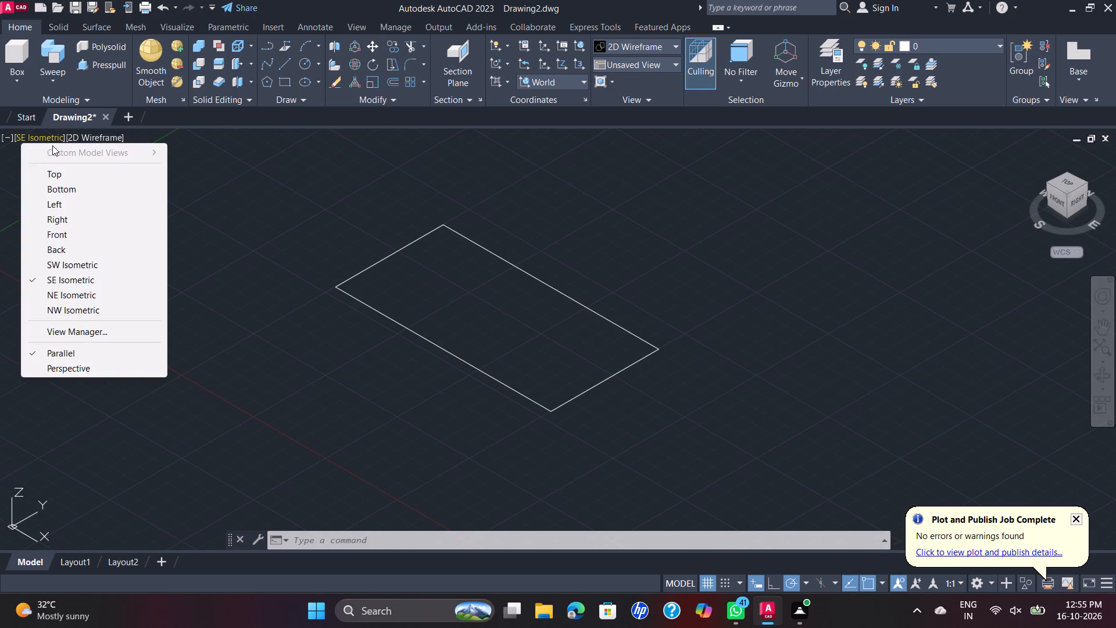
pyautogui.click(85, 265)
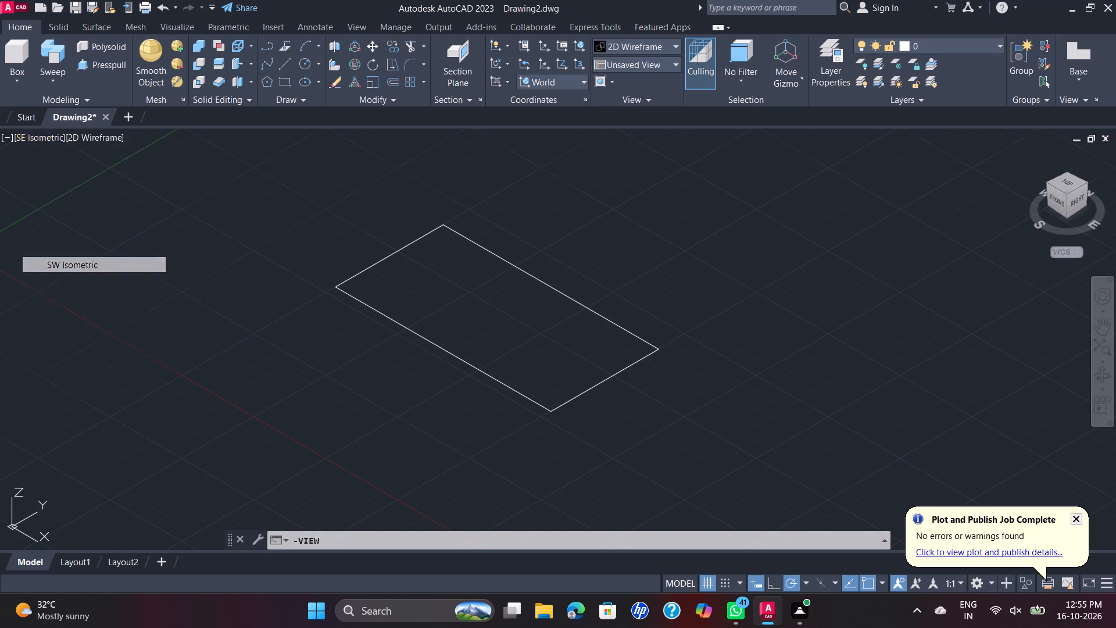
pyautogui.scroll(-1, 492, 203)
pyautogui.scroll(-1, 531, 254)
pyautogui.moveTo(531, 254); pyautogui.dragTo(549, 242, button='middle')
pyautogui.scroll(1, 542, 249)
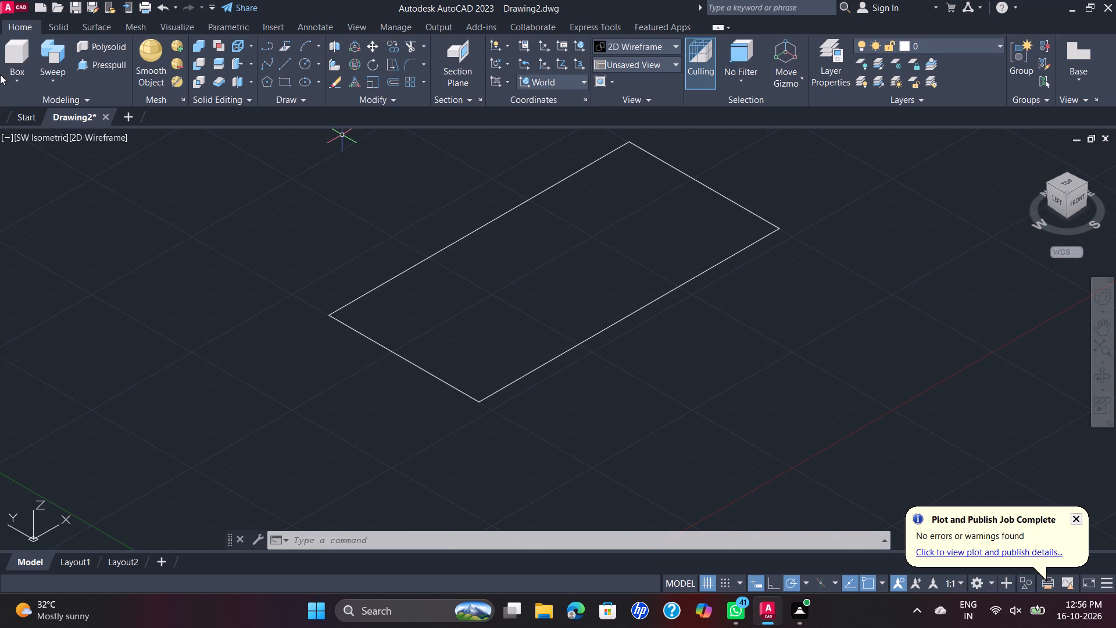
# Presspull the 150 x 75 mm rectangle upward to a height of 25 mm.
pyautogui.click(113, 53)
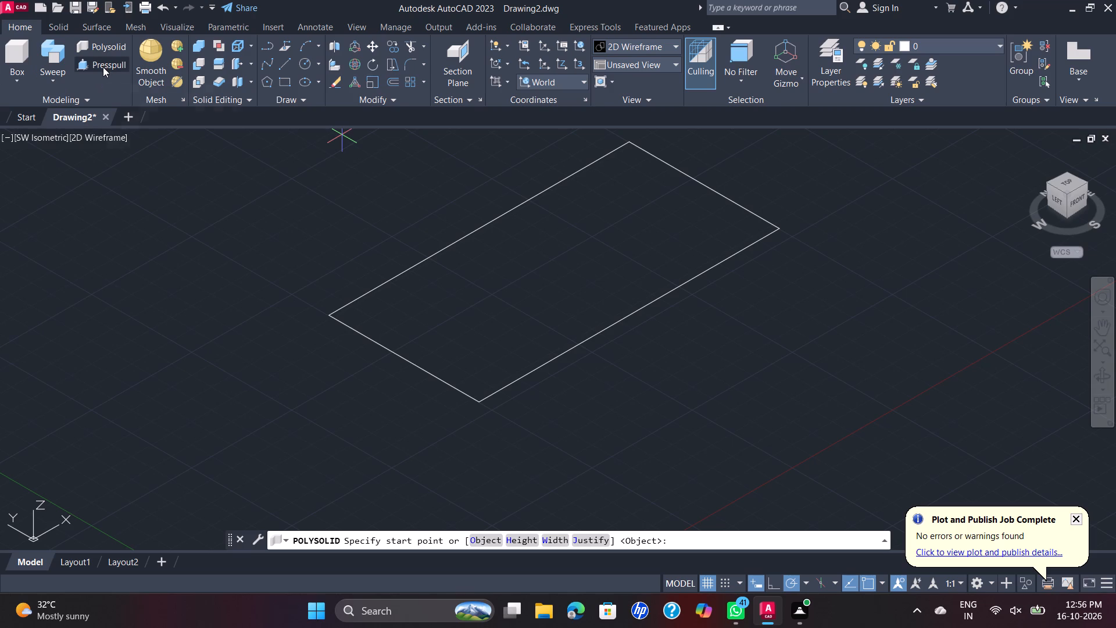
pyautogui.click(103, 67)
pyautogui.click(481, 386)
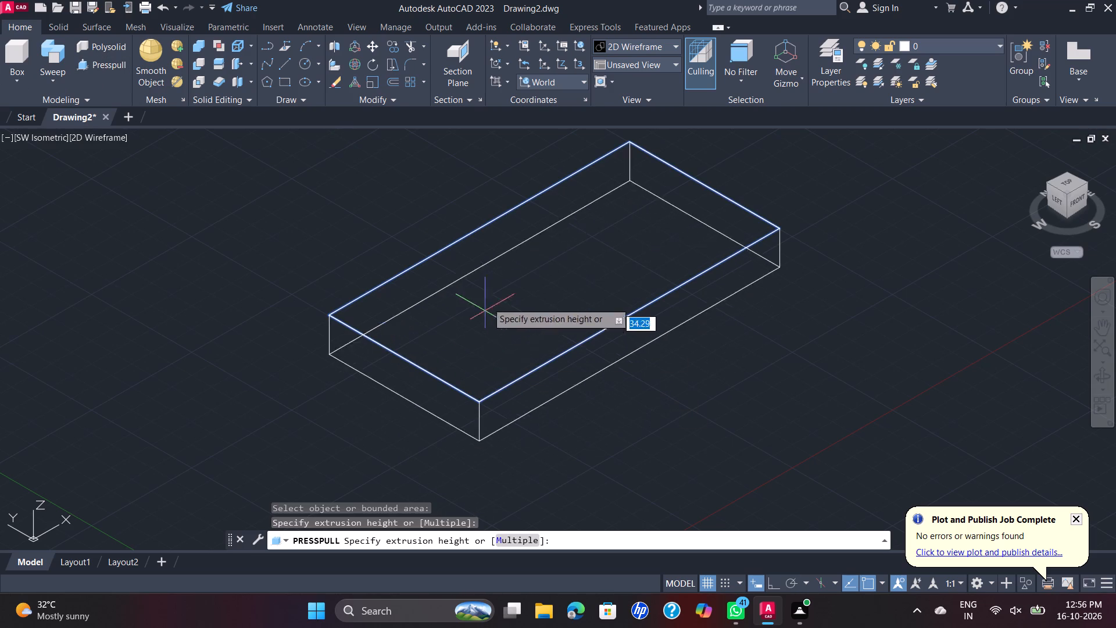
pyautogui.write('25')
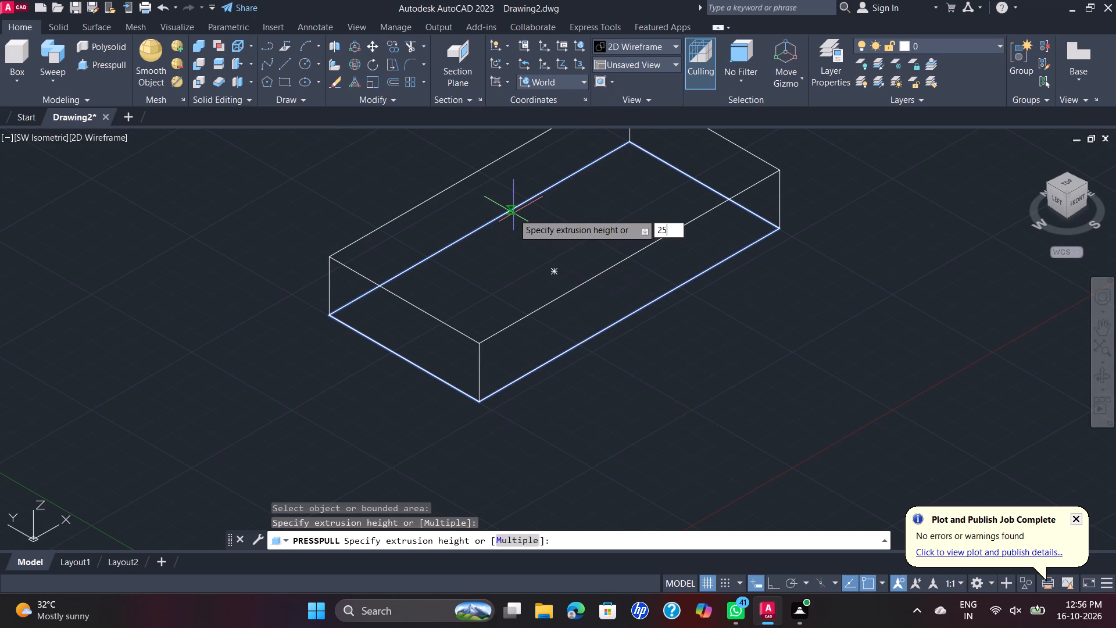
pyautogui.press('Return')
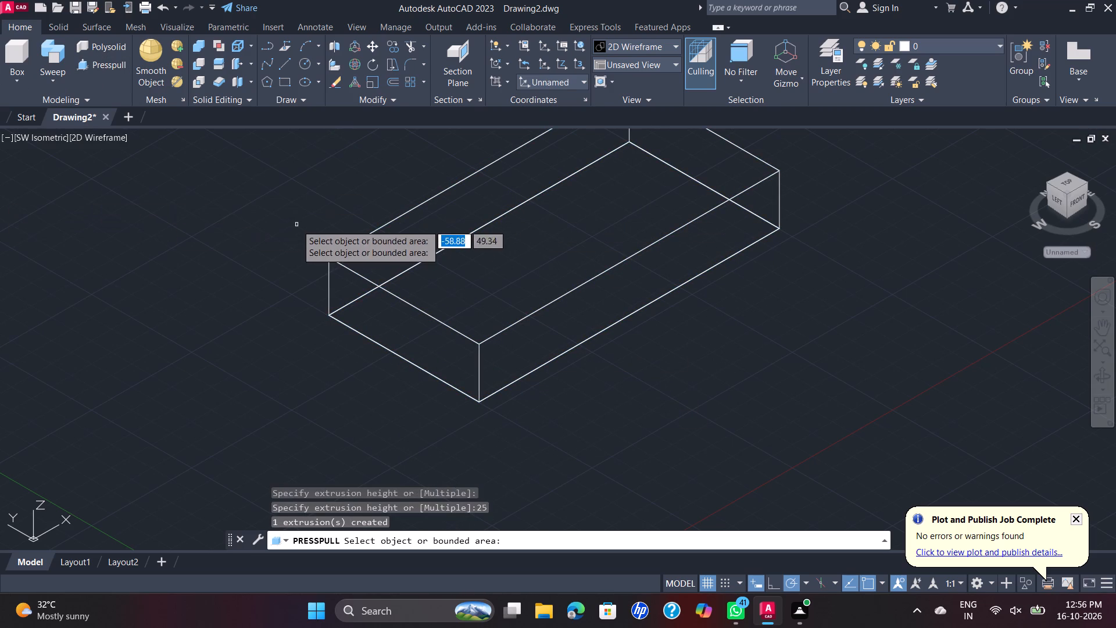
pyautogui.scroll(-1, 298, 171)
pyautogui.moveTo(298, 171); pyautogui.dragTo(288, 218, button='middle')
pyautogui.scroll(1, 288, 218)
pyautogui.press('`')
pyautogui.press('Escape')
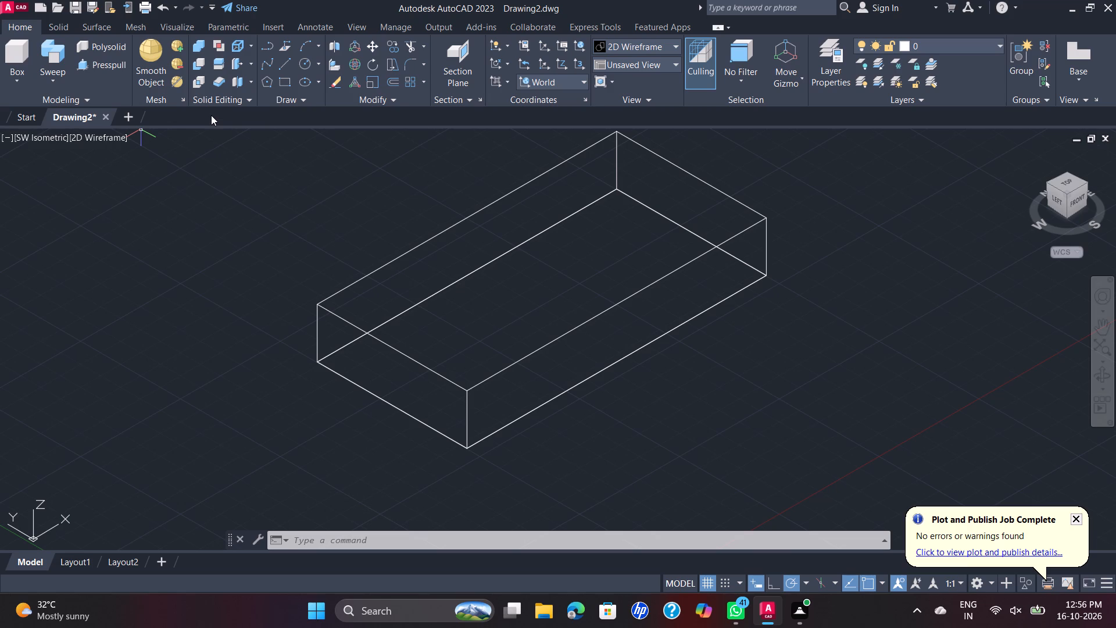
# Draw a 10 mm line along negative Y from the midpoint of the top face's rear long edge.
pyautogui.click(284, 60)
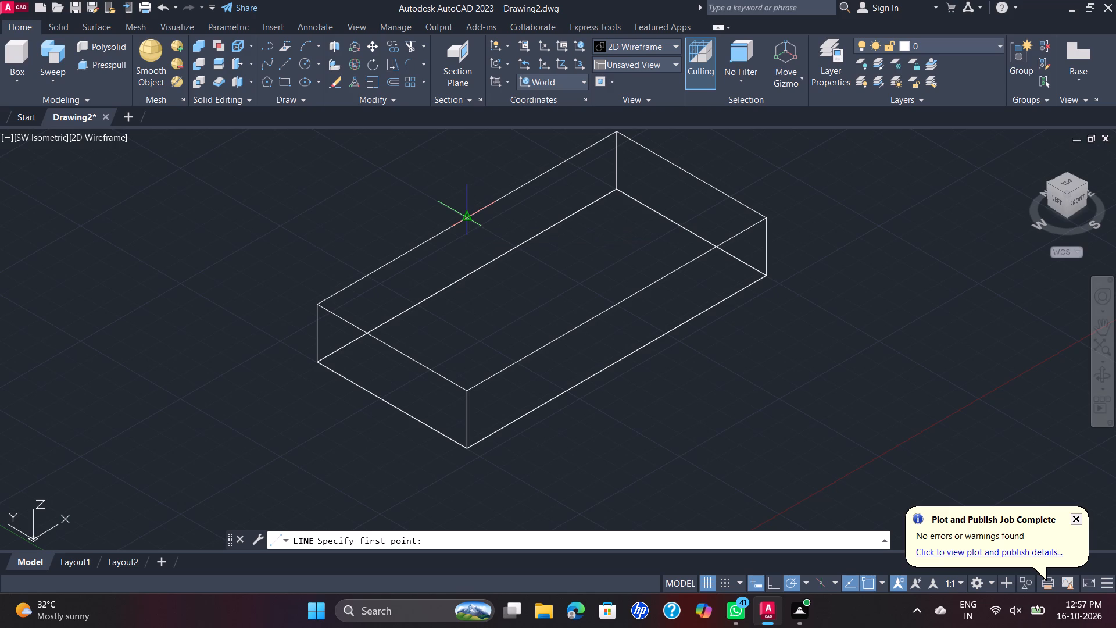
pyautogui.click(466, 220)
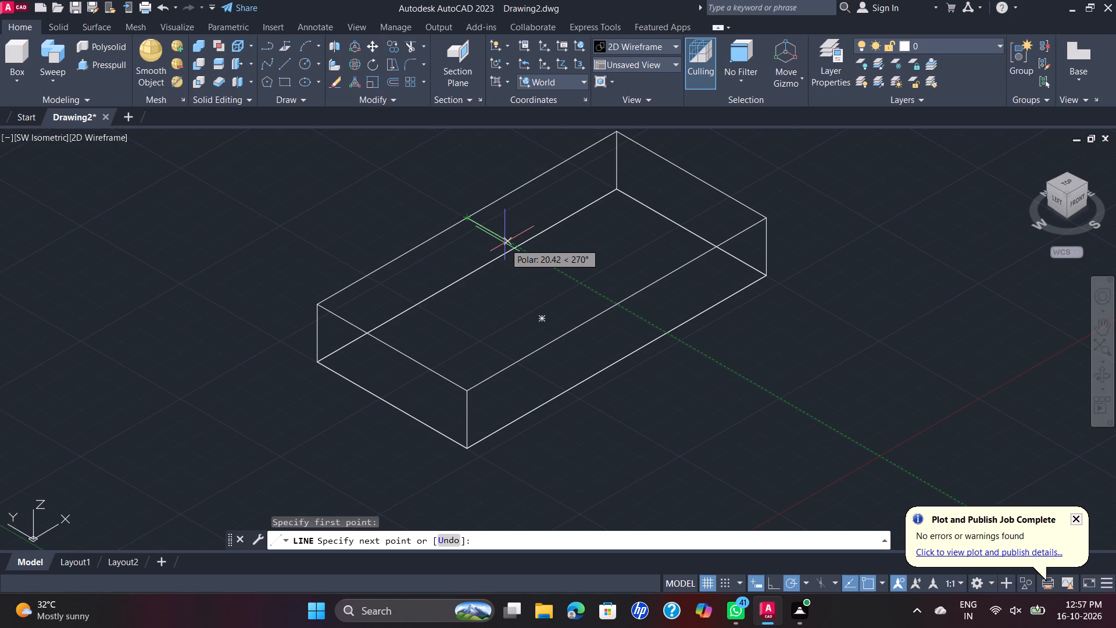
pyautogui.write('10')
pyautogui.press('Return')
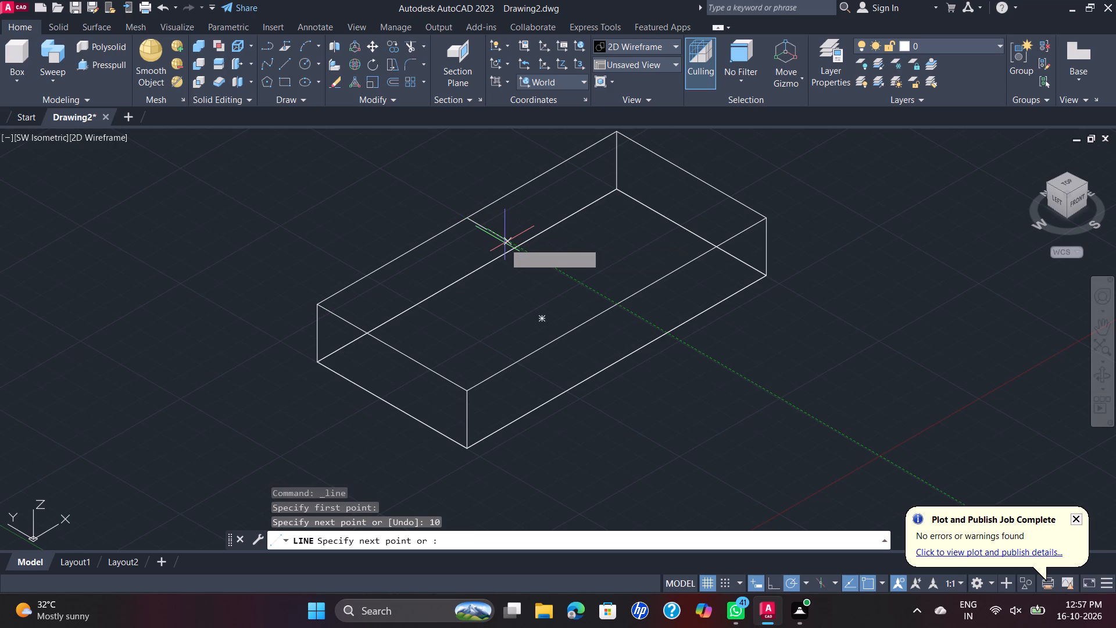
pyautogui.press('`')
pyautogui.press('Escape')
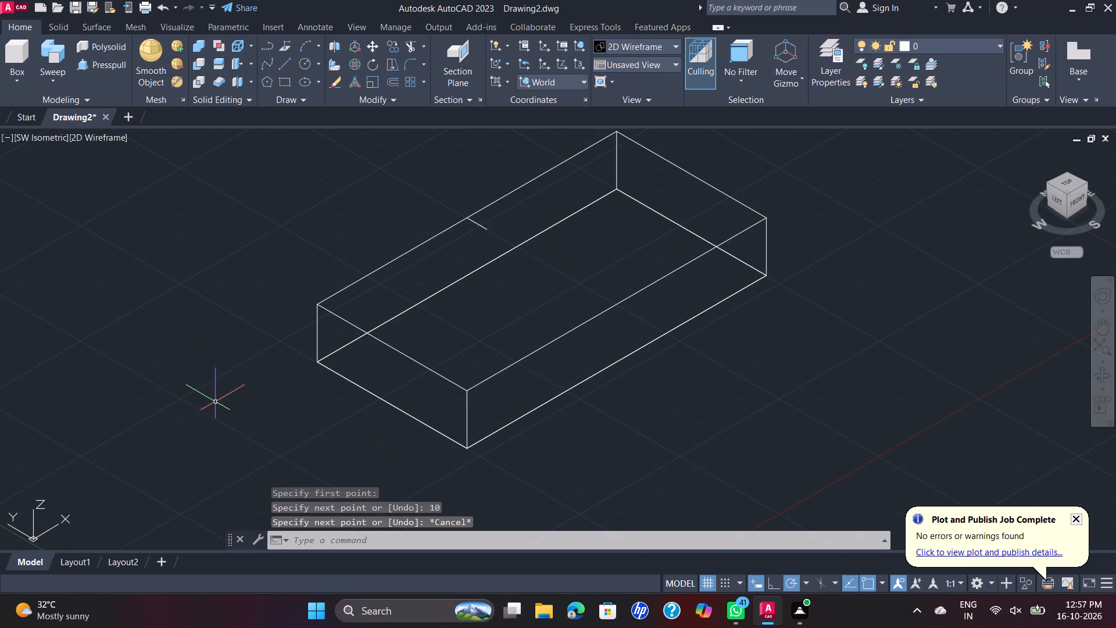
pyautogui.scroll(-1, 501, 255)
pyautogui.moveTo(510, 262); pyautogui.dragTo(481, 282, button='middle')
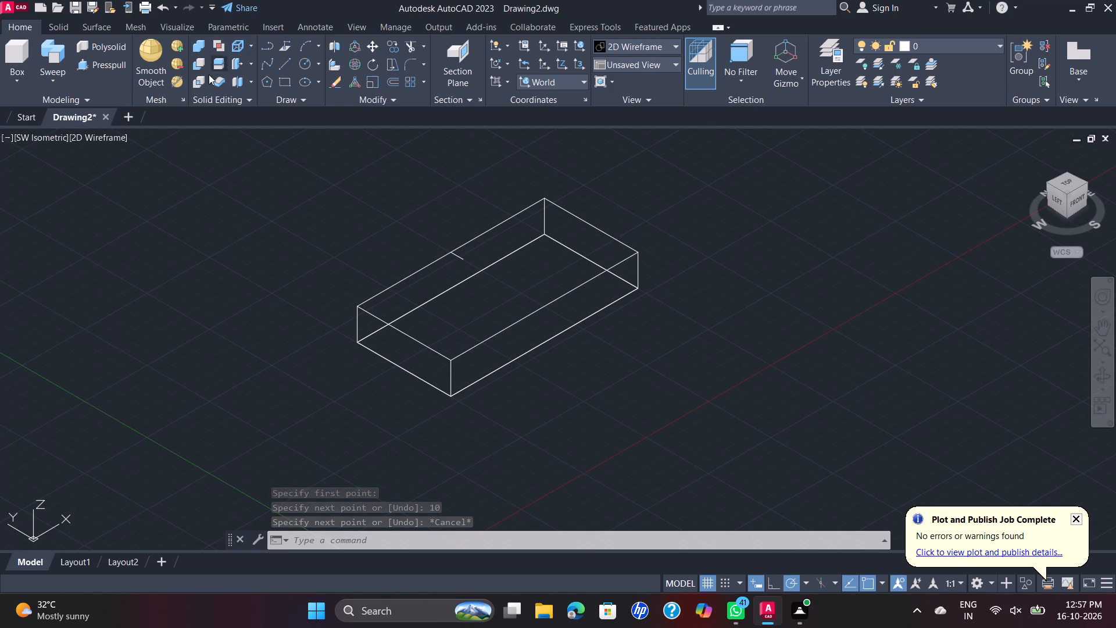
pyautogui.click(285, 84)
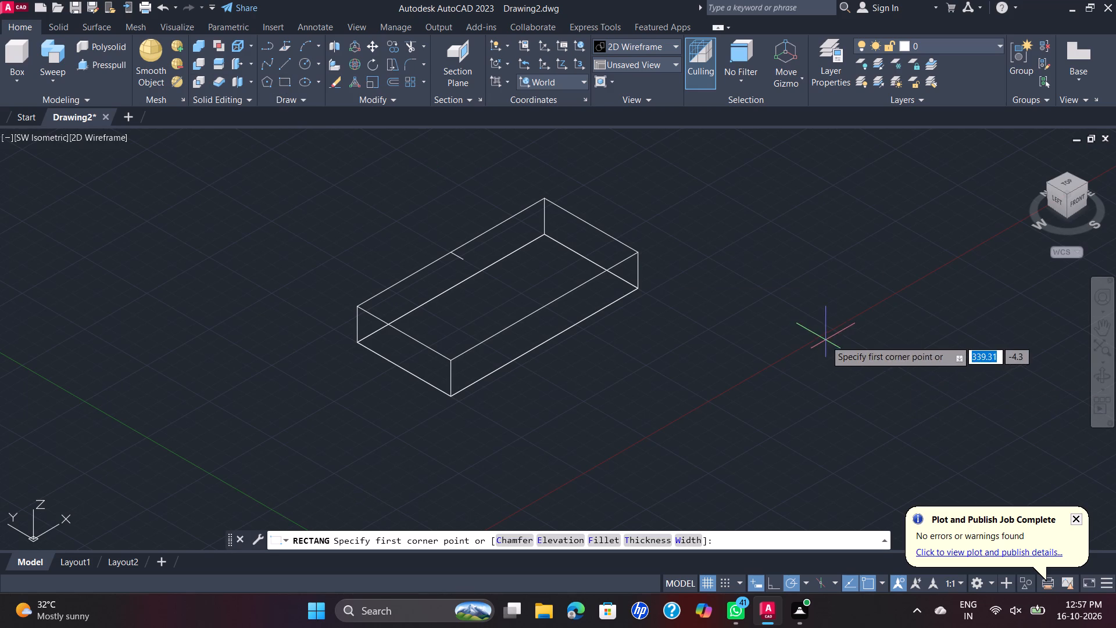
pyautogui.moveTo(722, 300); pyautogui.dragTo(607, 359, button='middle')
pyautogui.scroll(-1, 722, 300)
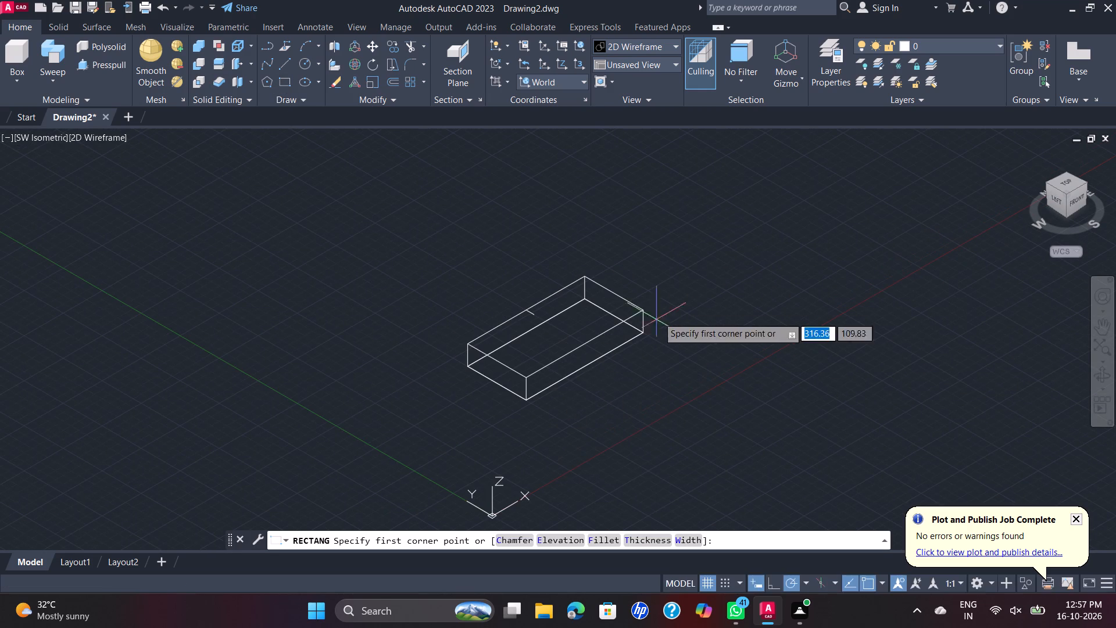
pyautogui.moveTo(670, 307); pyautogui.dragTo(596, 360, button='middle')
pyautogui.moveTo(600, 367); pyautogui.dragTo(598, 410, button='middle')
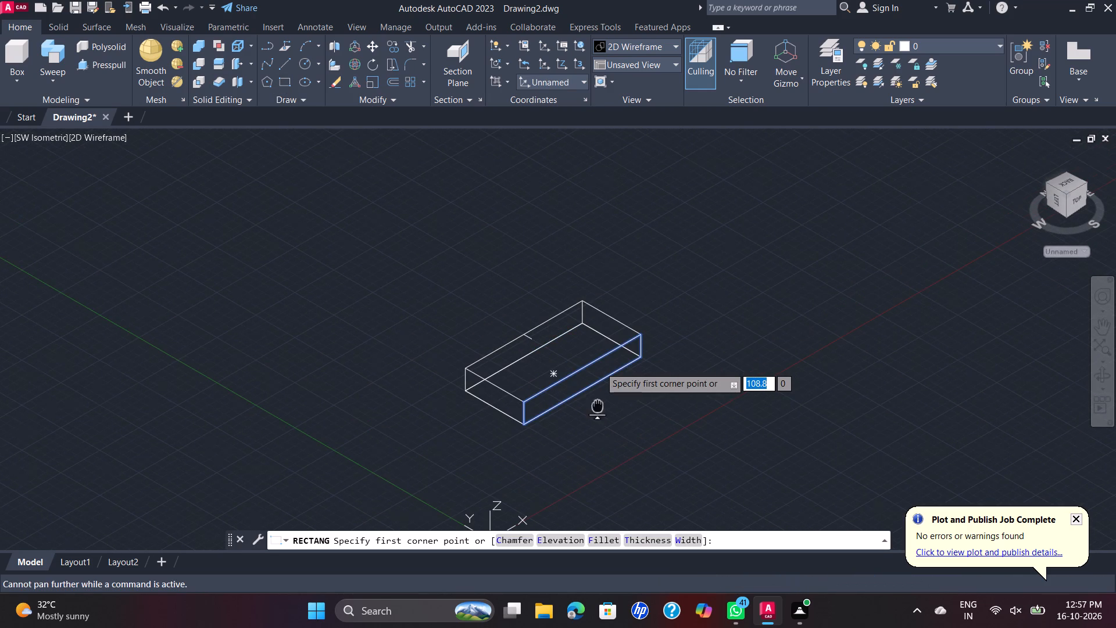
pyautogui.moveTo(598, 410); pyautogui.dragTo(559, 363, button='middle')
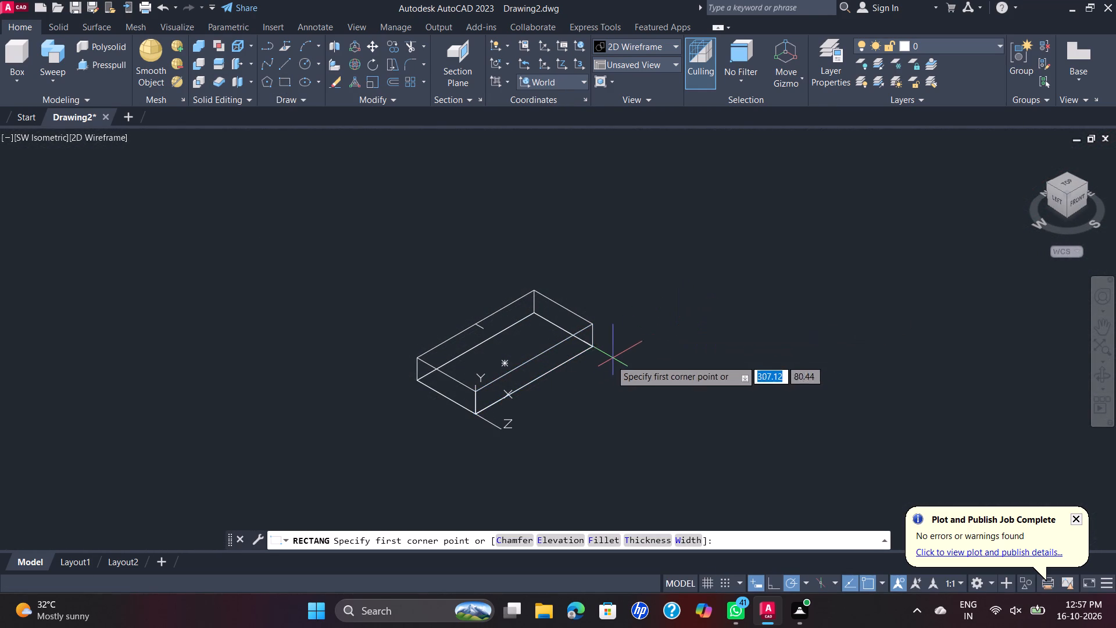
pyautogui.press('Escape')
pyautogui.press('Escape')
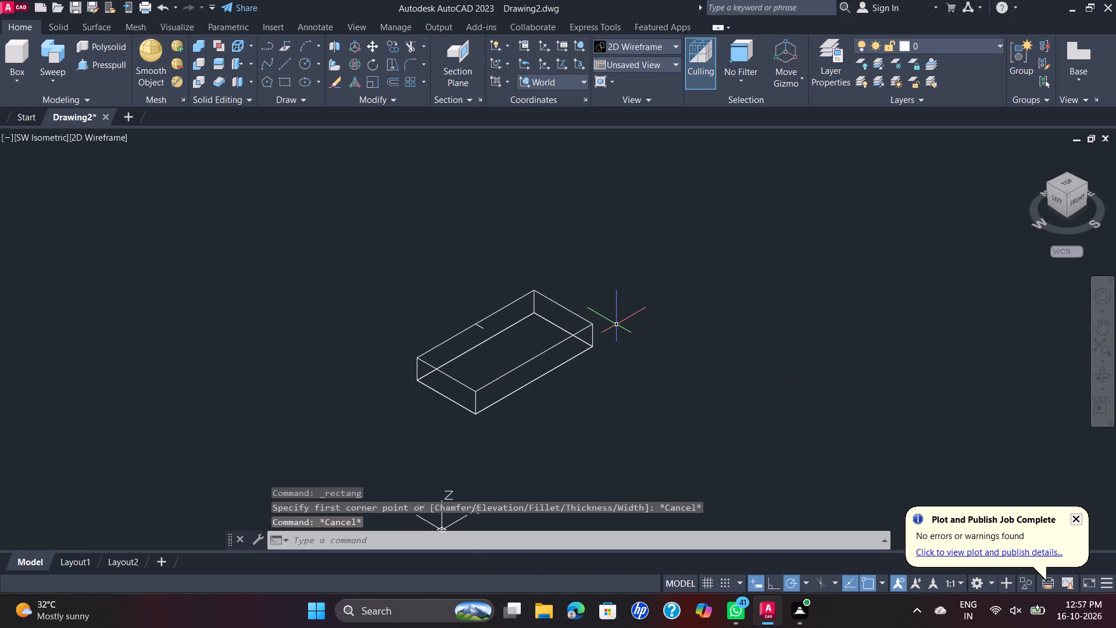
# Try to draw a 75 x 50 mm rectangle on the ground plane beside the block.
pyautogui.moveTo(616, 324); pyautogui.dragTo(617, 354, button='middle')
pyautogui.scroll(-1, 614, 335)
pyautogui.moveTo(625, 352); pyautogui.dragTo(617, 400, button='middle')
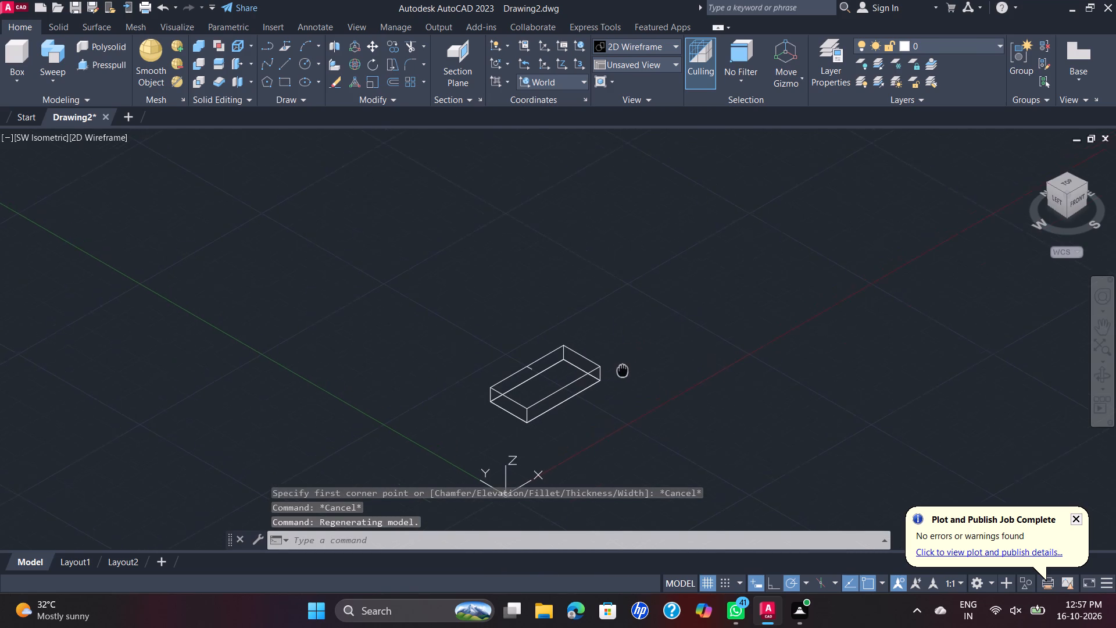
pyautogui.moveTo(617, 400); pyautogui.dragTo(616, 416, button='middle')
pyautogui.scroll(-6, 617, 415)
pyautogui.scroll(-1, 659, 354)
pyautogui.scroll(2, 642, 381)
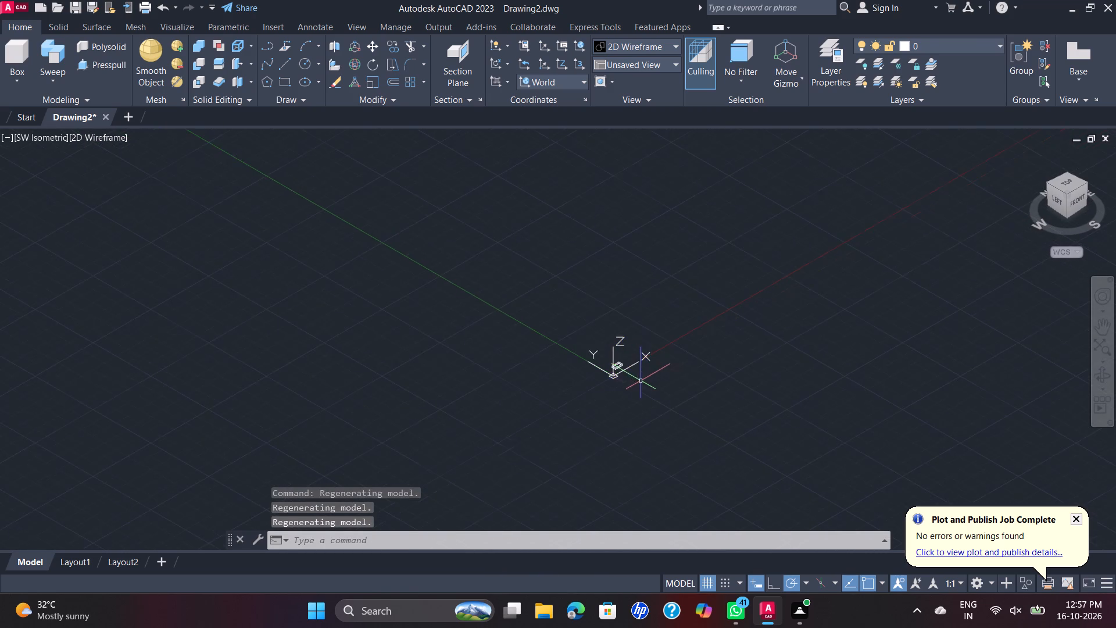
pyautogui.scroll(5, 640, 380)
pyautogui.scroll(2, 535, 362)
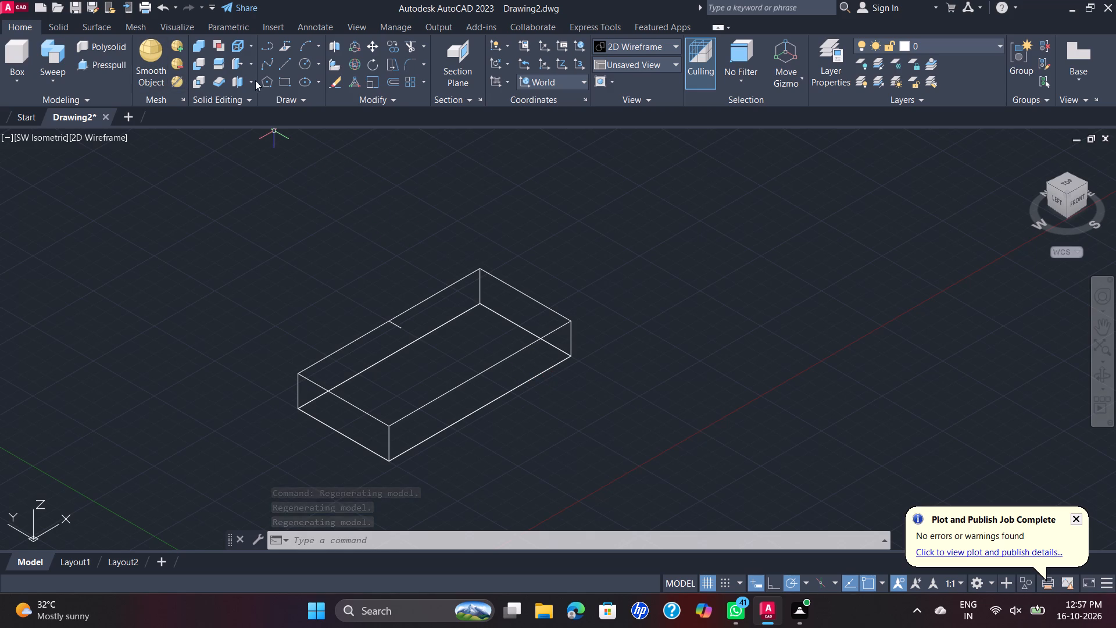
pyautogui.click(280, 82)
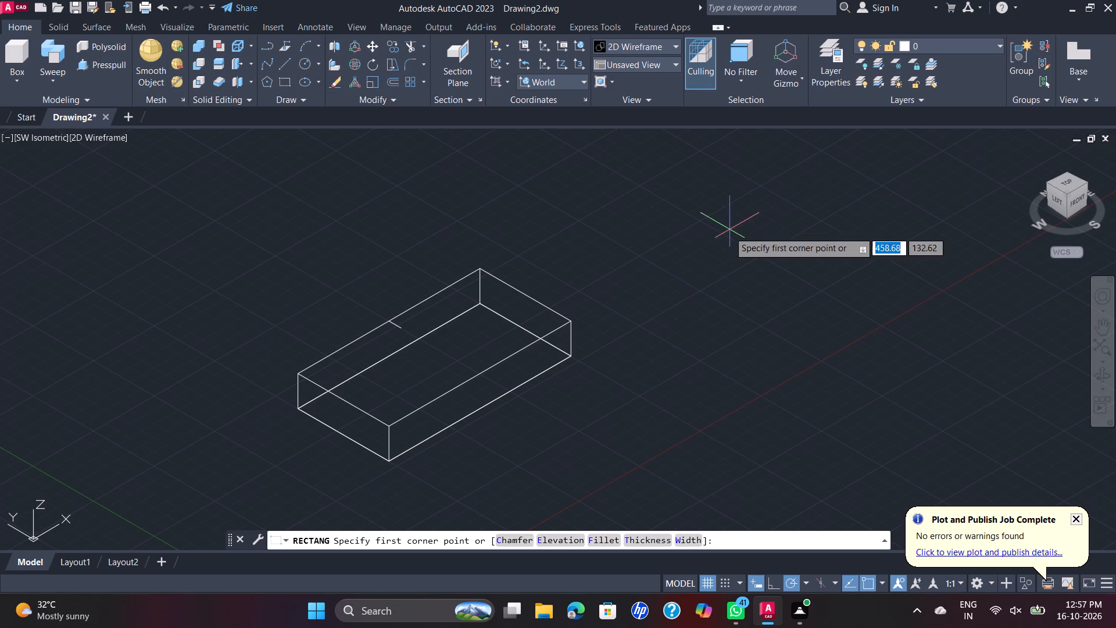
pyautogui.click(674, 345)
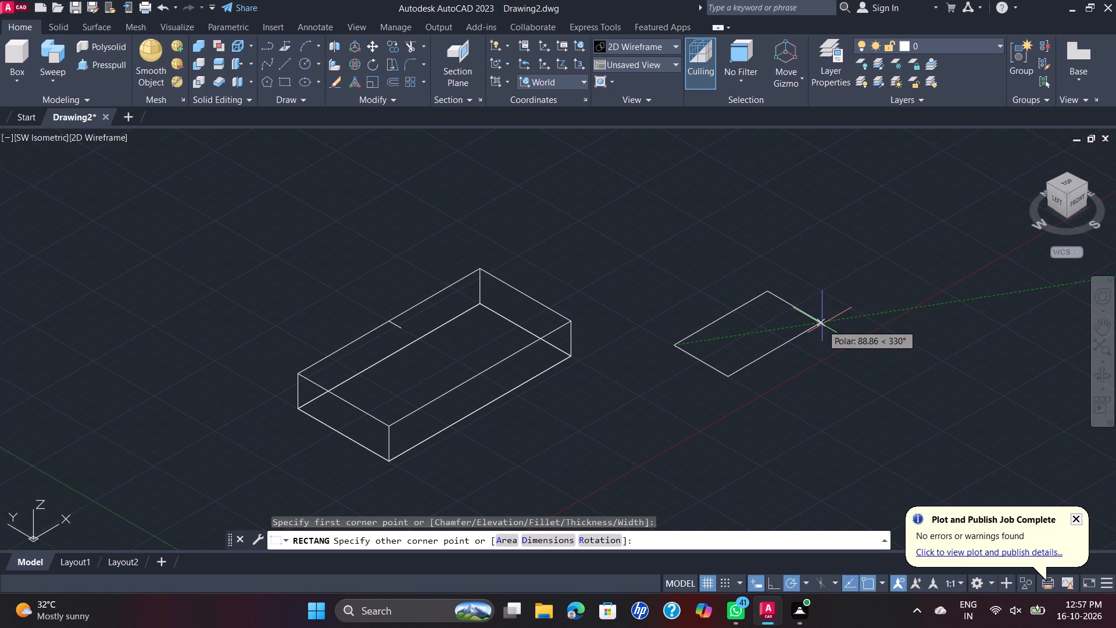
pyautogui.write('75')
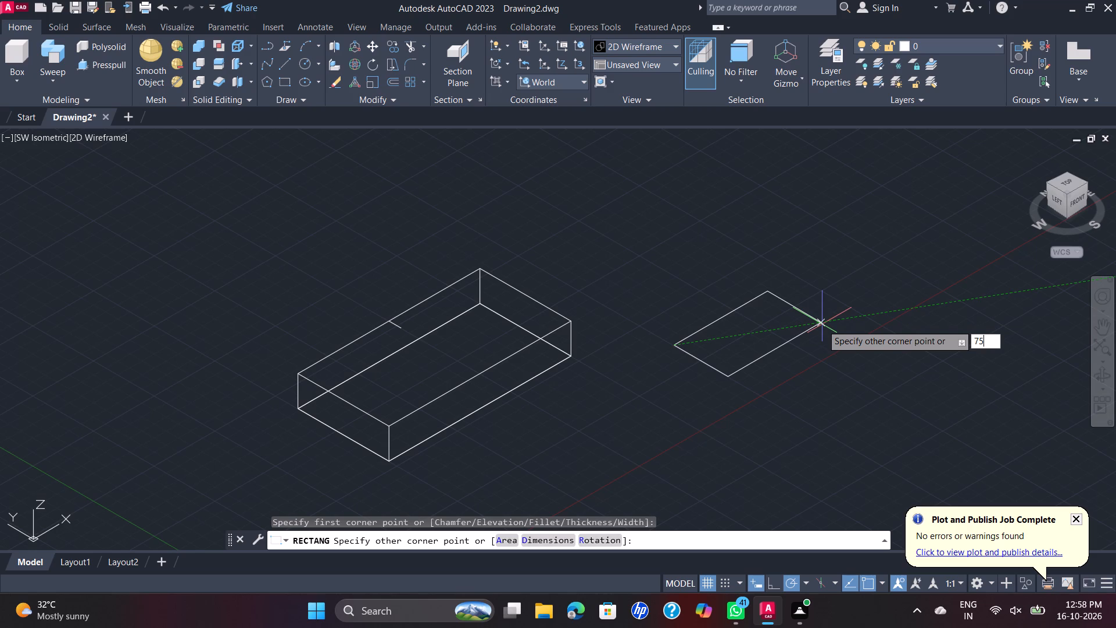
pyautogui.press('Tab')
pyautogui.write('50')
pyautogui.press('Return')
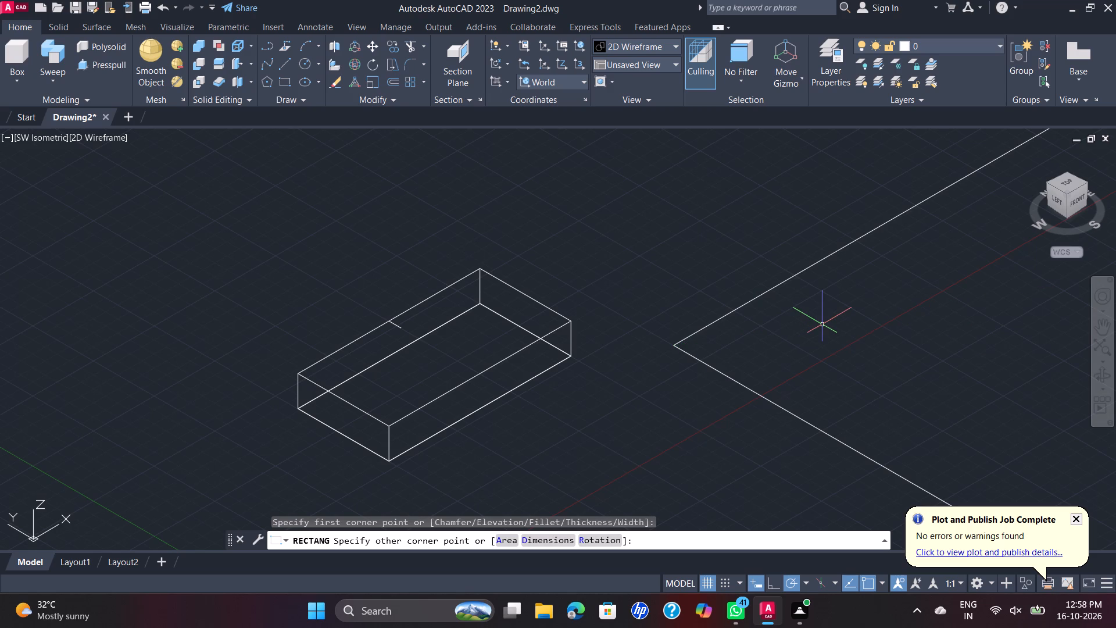
# Examine the size of the new rectangle compared with the block.
pyautogui.scroll(-3, 822, 324)
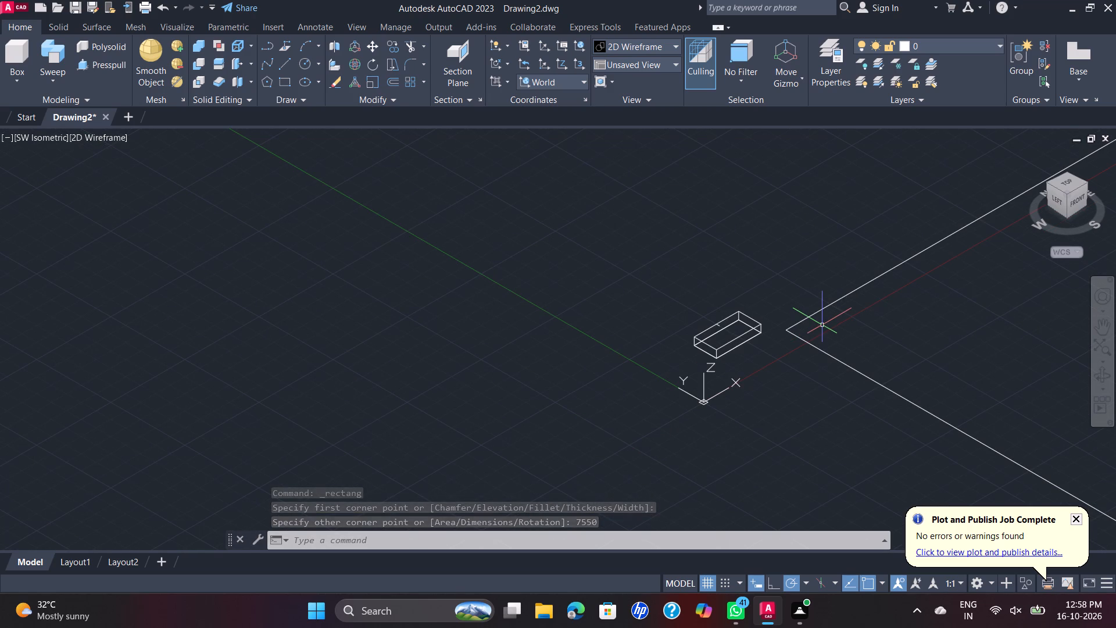
pyautogui.scroll(-2, 822, 324)
pyautogui.scroll(4, 835, 323)
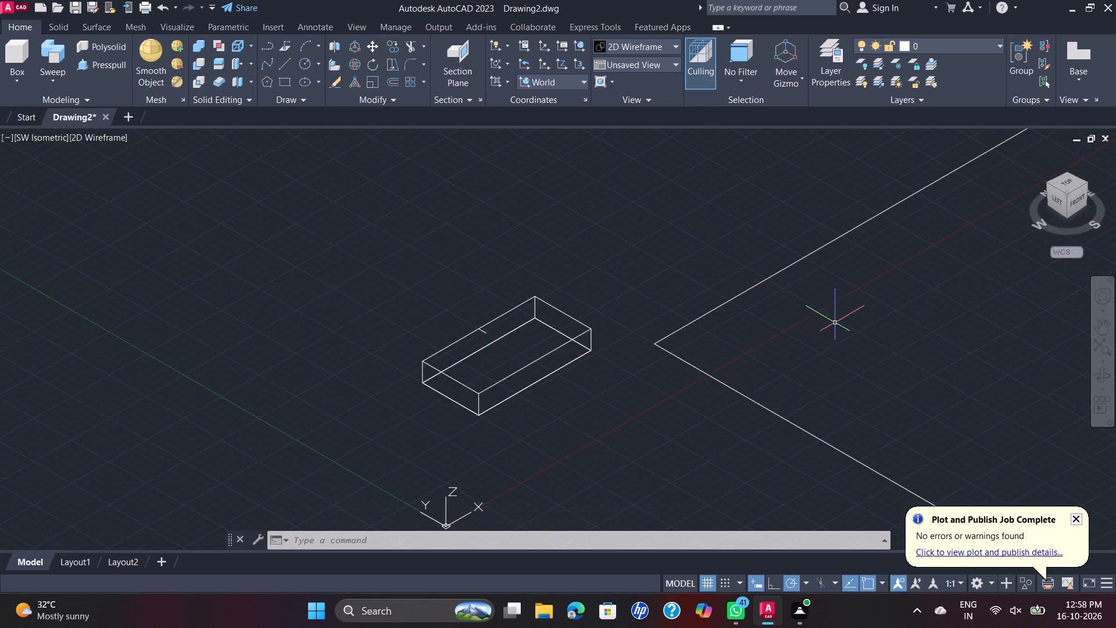
pyautogui.scroll(7, 835, 323)
pyautogui.scroll(-15, 835, 322)
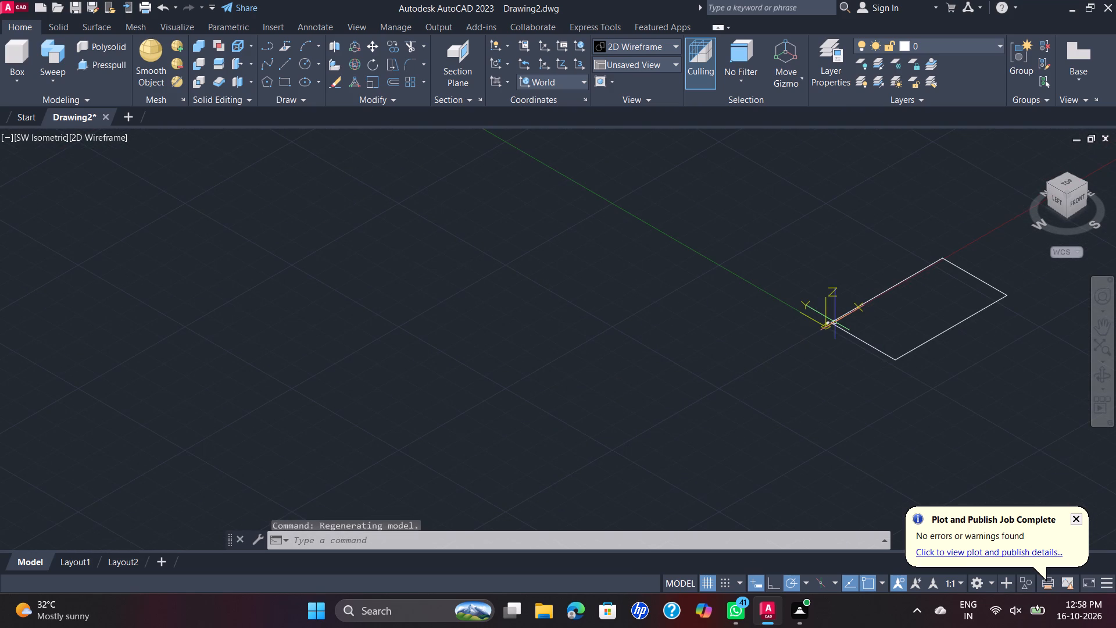
pyautogui.scroll(2, 879, 322)
pyautogui.moveTo(884, 327); pyautogui.dragTo(874, 329, button='middle')
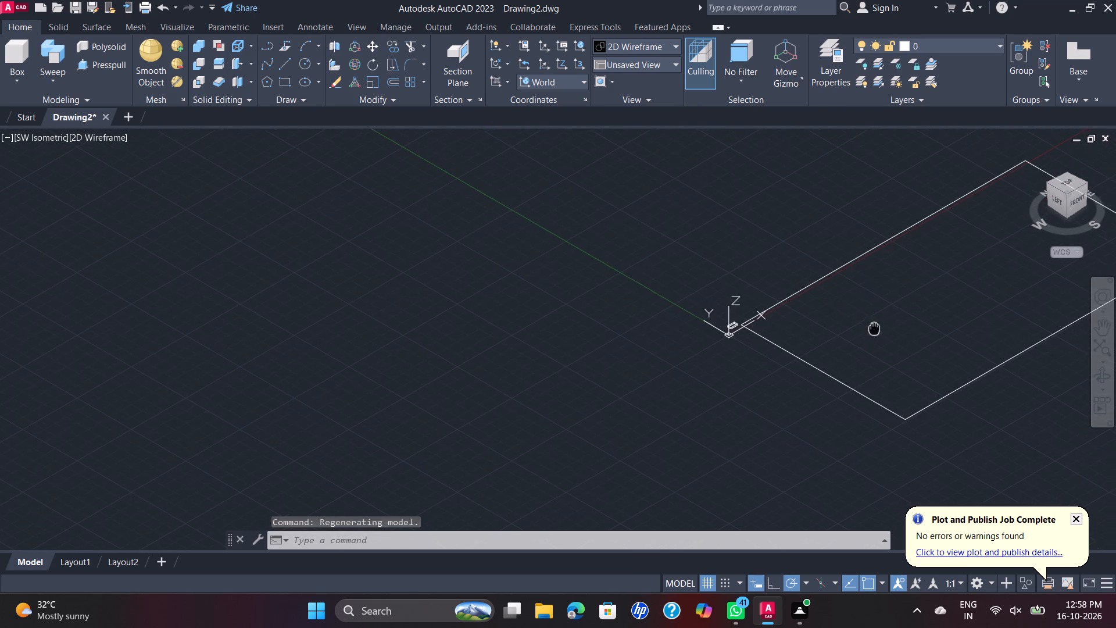
pyautogui.moveTo(874, 329); pyautogui.dragTo(726, 334, button='middle')
pyautogui.scroll(1, 726, 334)
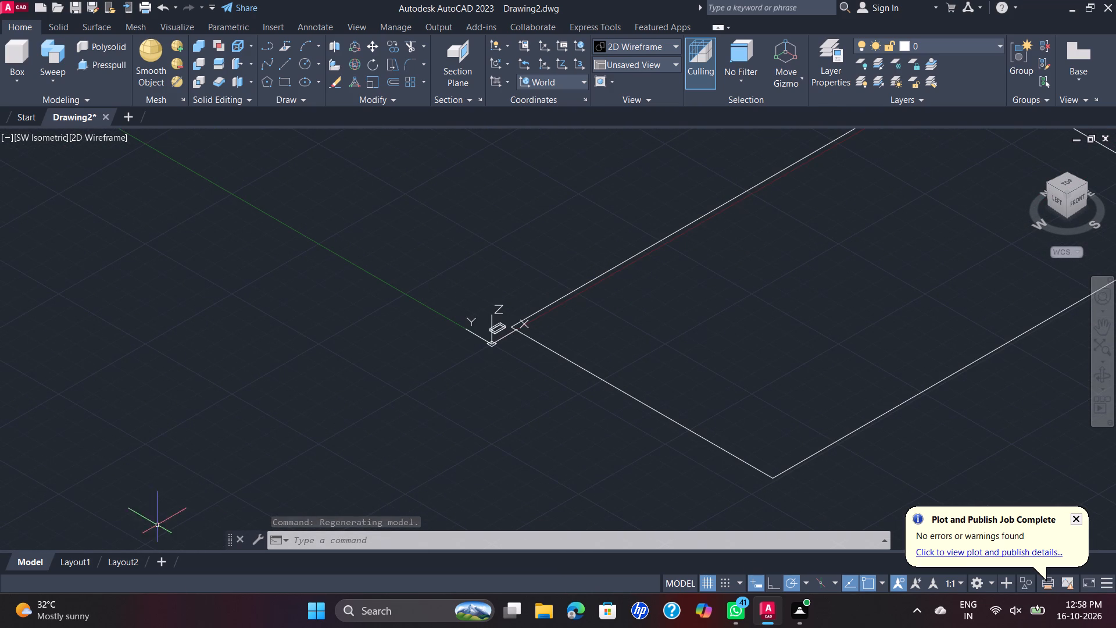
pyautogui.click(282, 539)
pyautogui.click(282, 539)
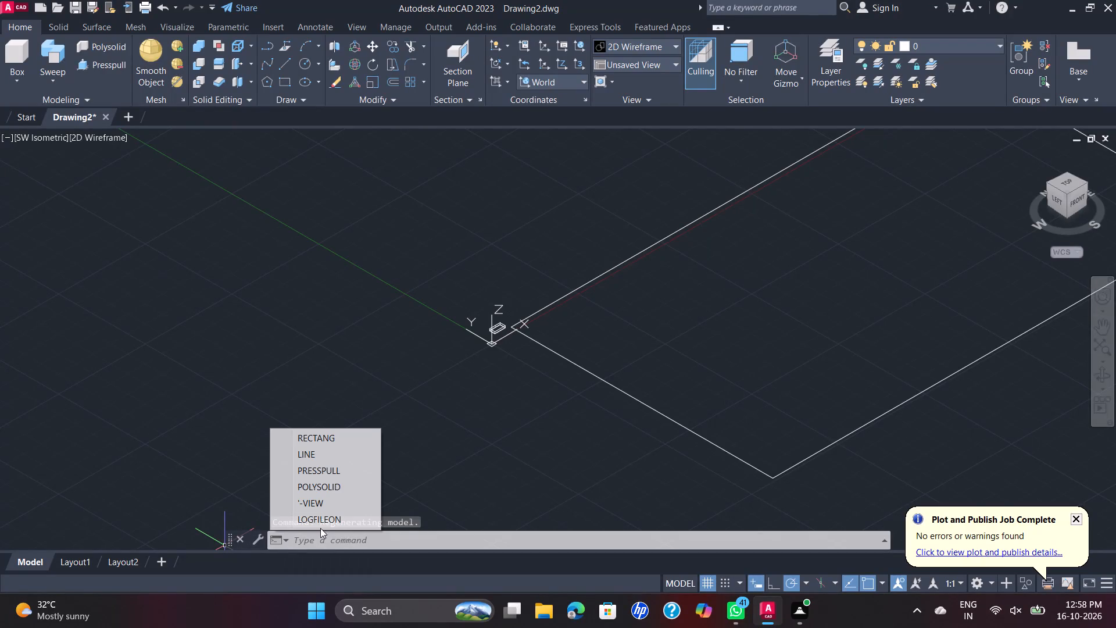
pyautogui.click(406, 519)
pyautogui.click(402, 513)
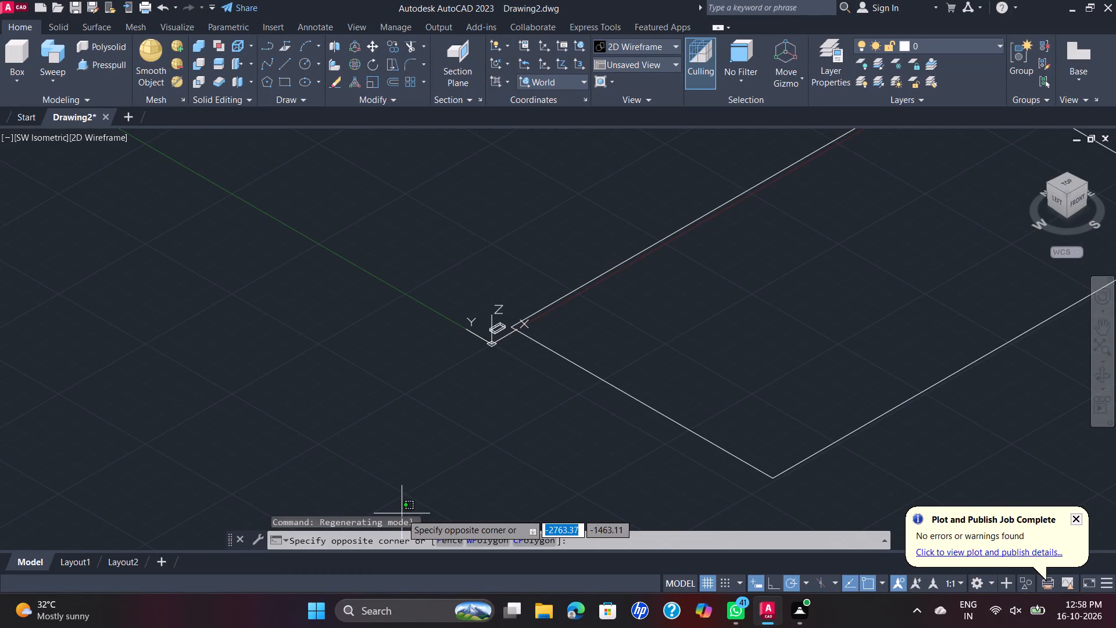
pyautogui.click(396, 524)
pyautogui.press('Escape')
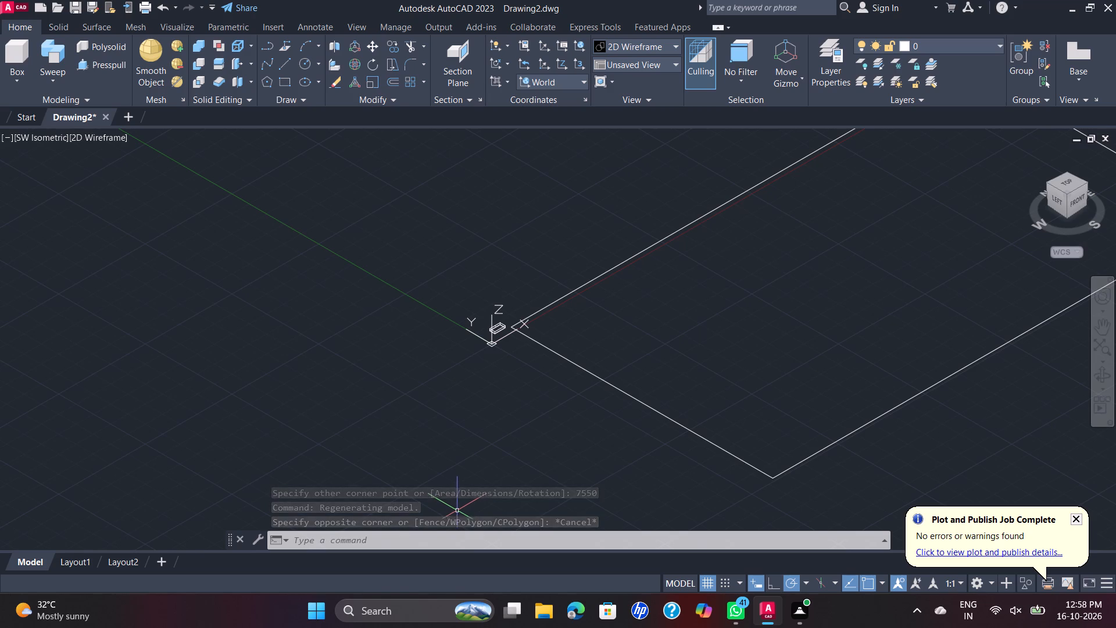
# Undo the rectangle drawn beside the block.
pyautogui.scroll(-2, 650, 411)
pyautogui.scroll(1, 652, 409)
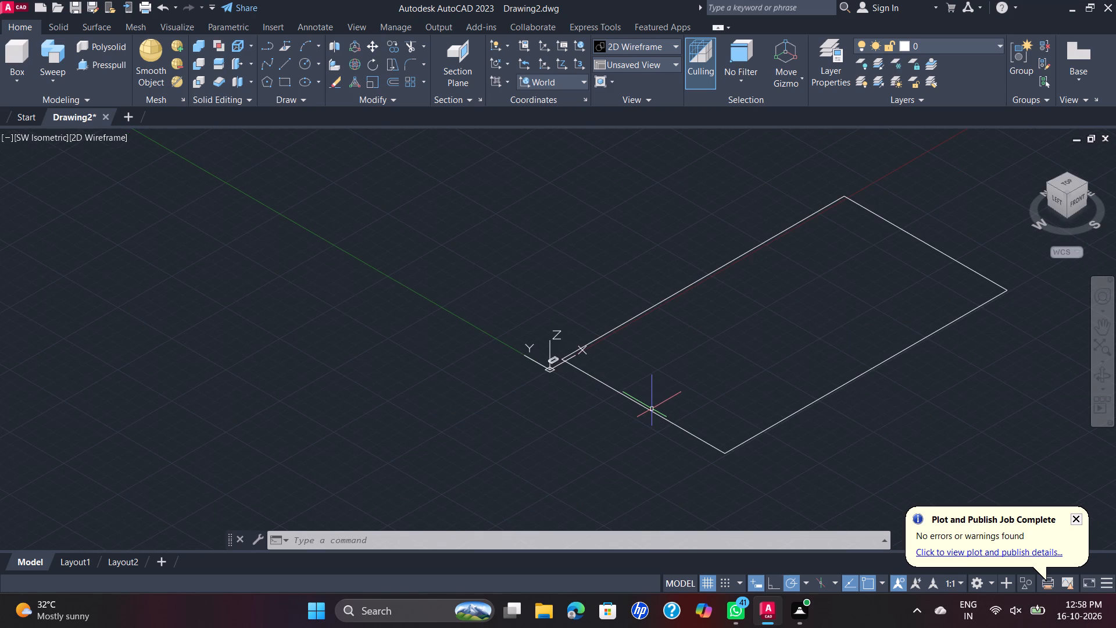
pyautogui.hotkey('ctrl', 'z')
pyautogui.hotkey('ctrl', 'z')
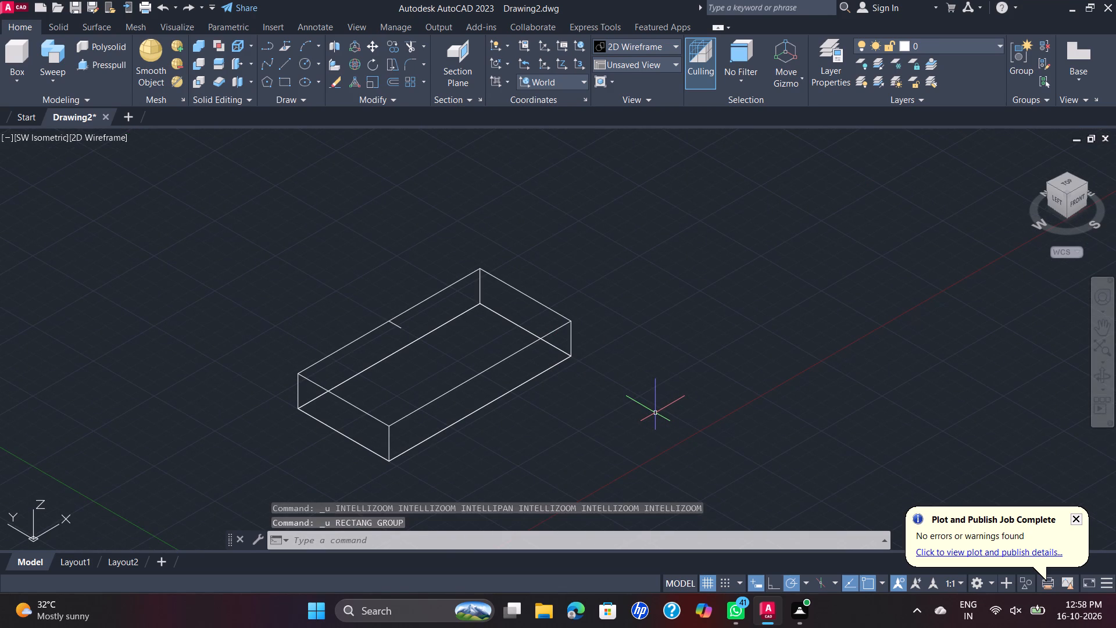
# Draw a 75 x 50 mm rectangle on the ground plane beside the block, with its long side along X.
pyautogui.scroll(-1, 655, 413)
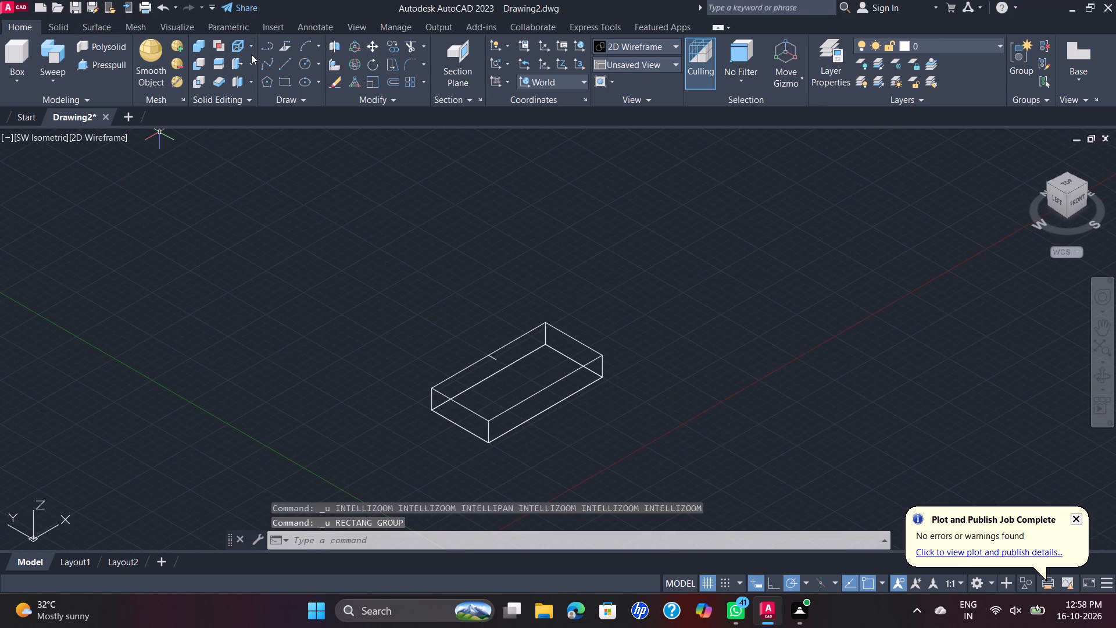
pyautogui.click(280, 82)
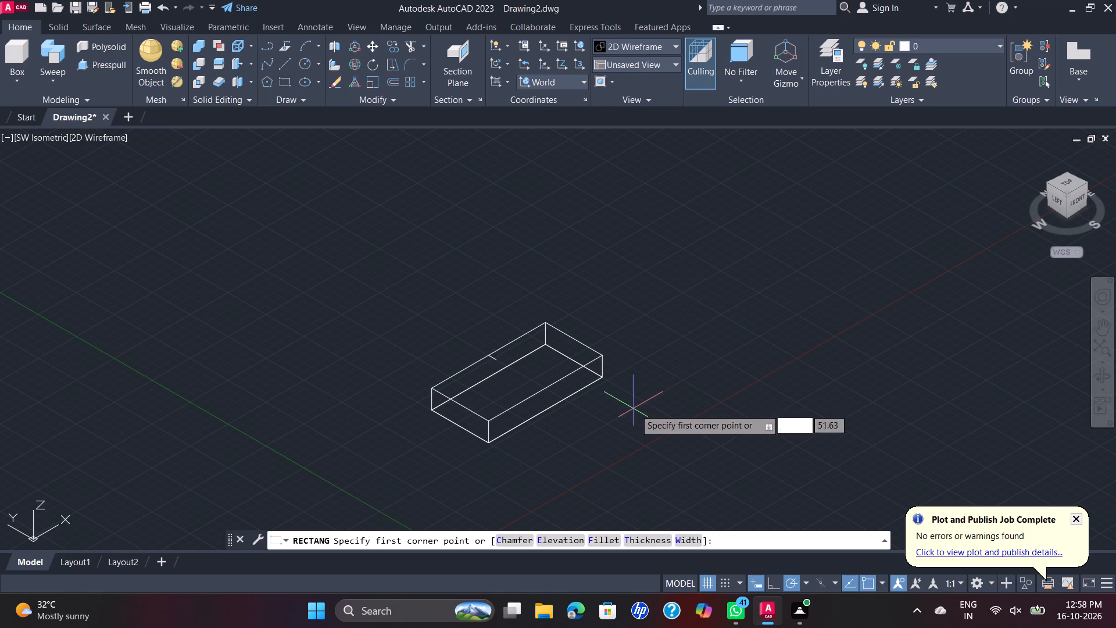
pyautogui.scroll(1, 628, 397)
pyautogui.click(632, 390)
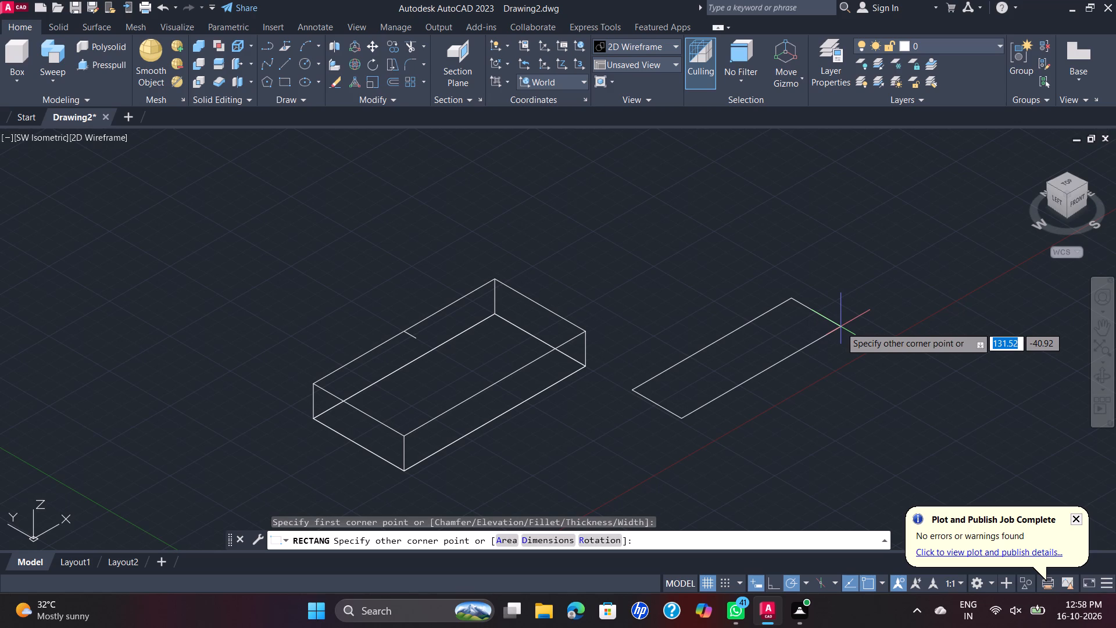
pyautogui.write('75')
pyautogui.press('Tab')
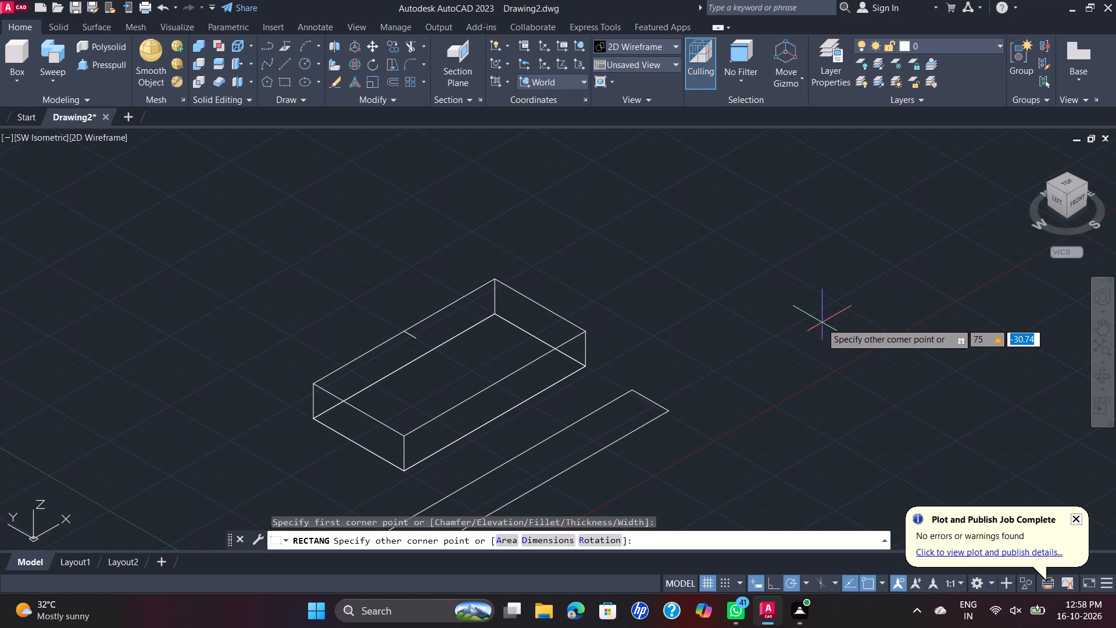
pyautogui.scroll(-1, 621, 437)
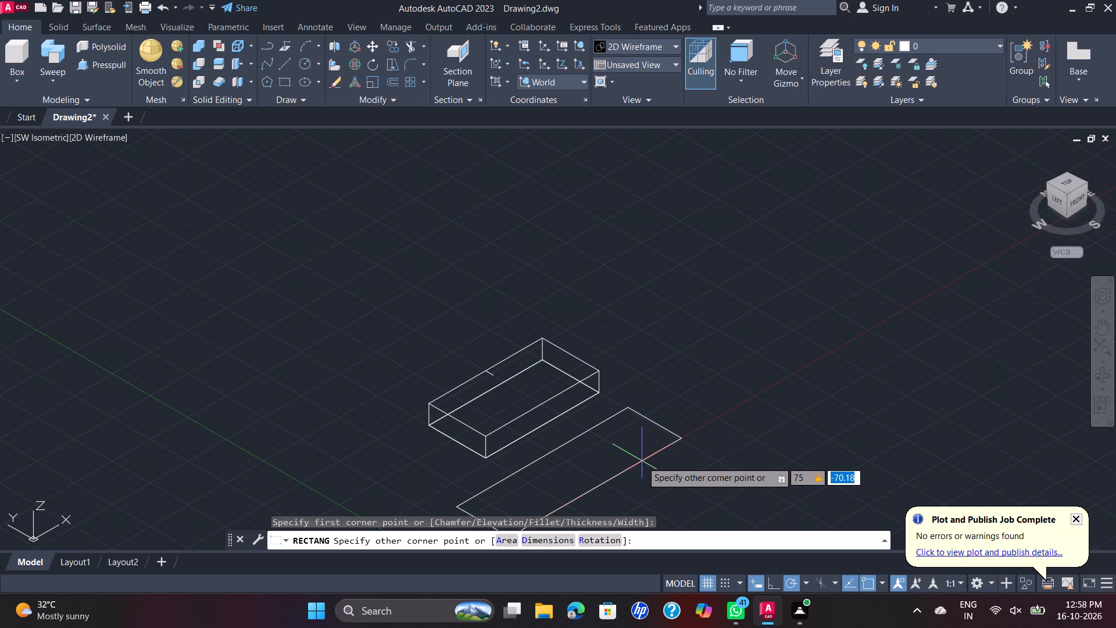
pyautogui.press('2')
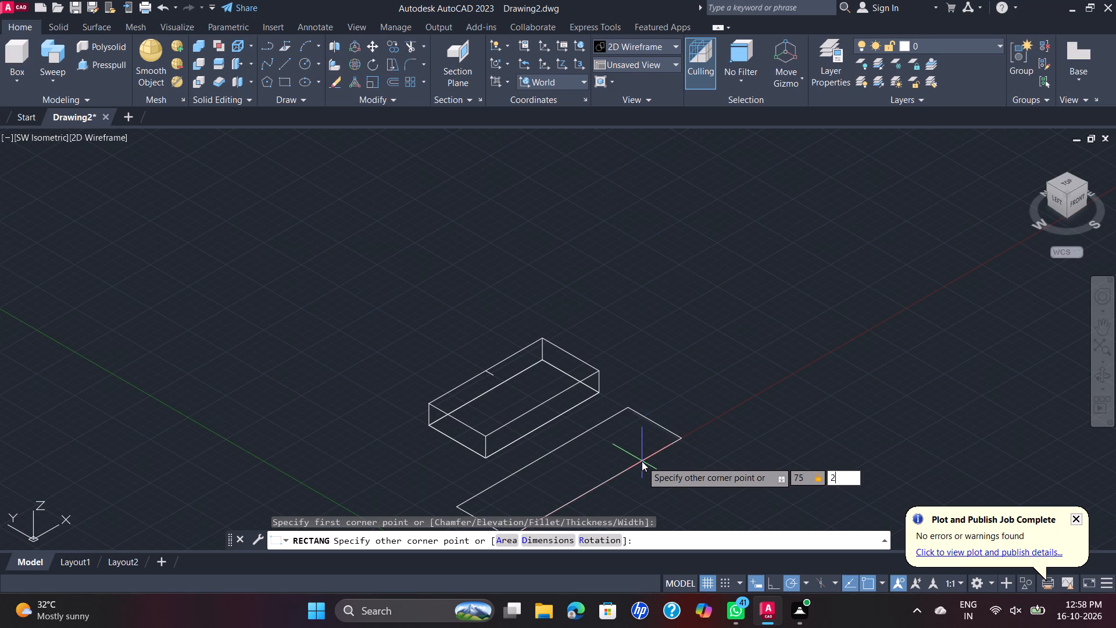
pyautogui.press('BackSpace')
pyautogui.write('50')
pyautogui.press('Return')
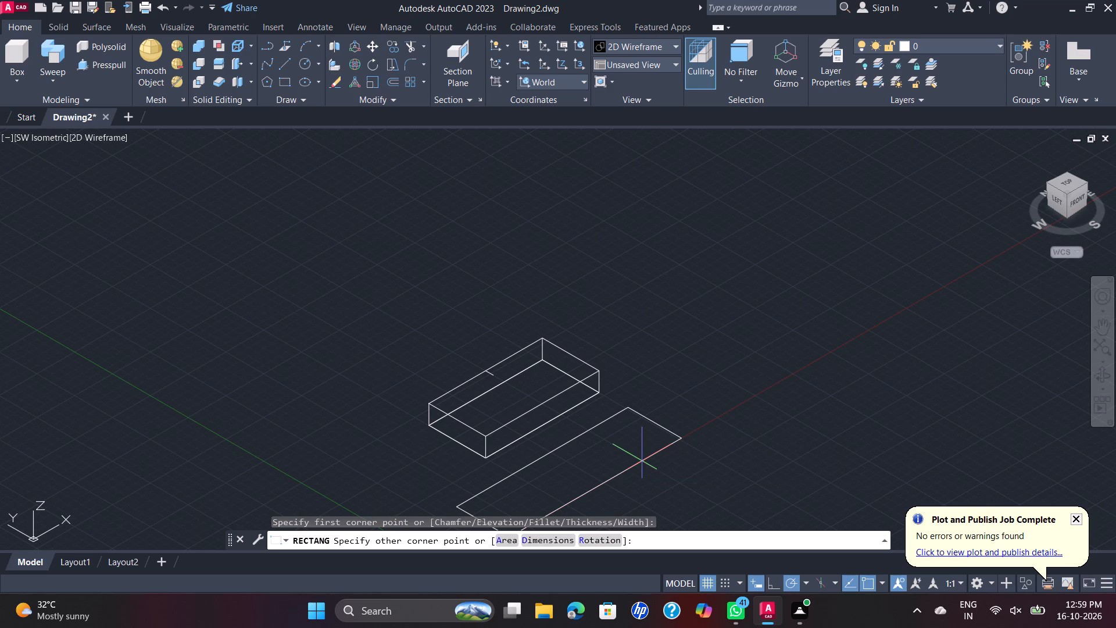
# Move the rectangle by the midpoint of its rear long edge onto the free end of the 10 mm line on the block's top face.
pyautogui.scroll(1, 656, 365)
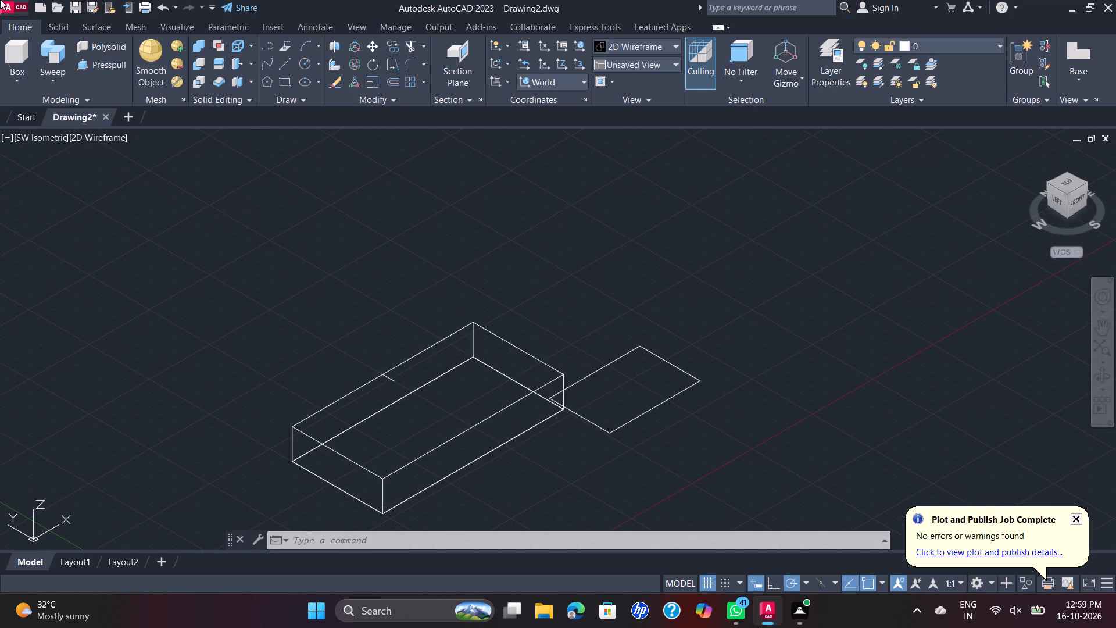
pyautogui.click(374, 42)
pyautogui.click(720, 357)
pyautogui.moveTo(667, 409); pyautogui.dragTo(646, 416)
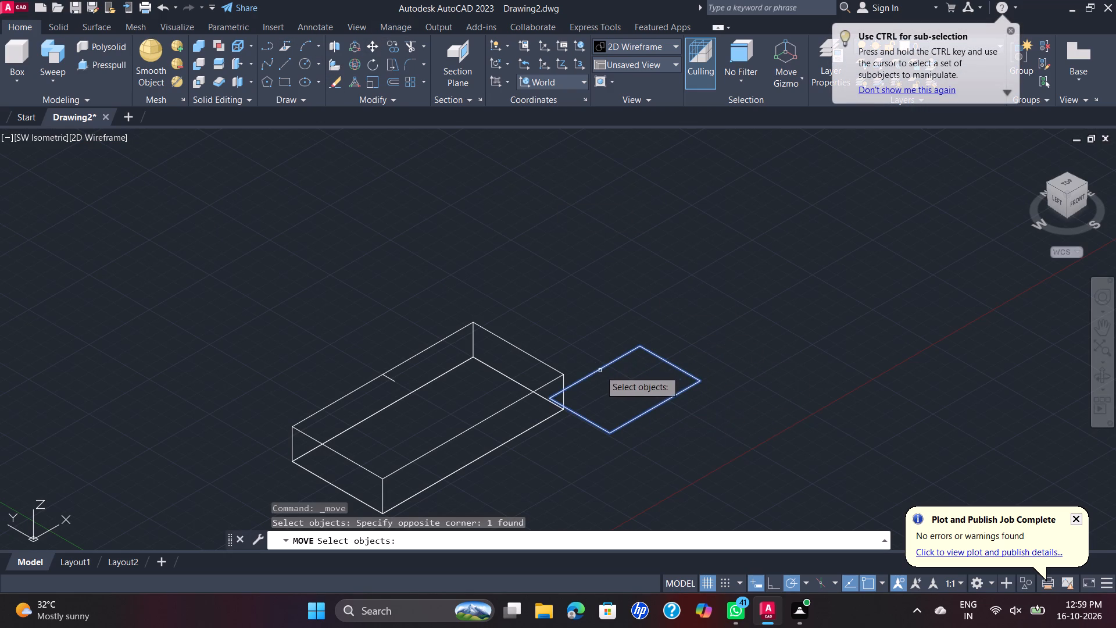
pyautogui.rightClick(600, 370)
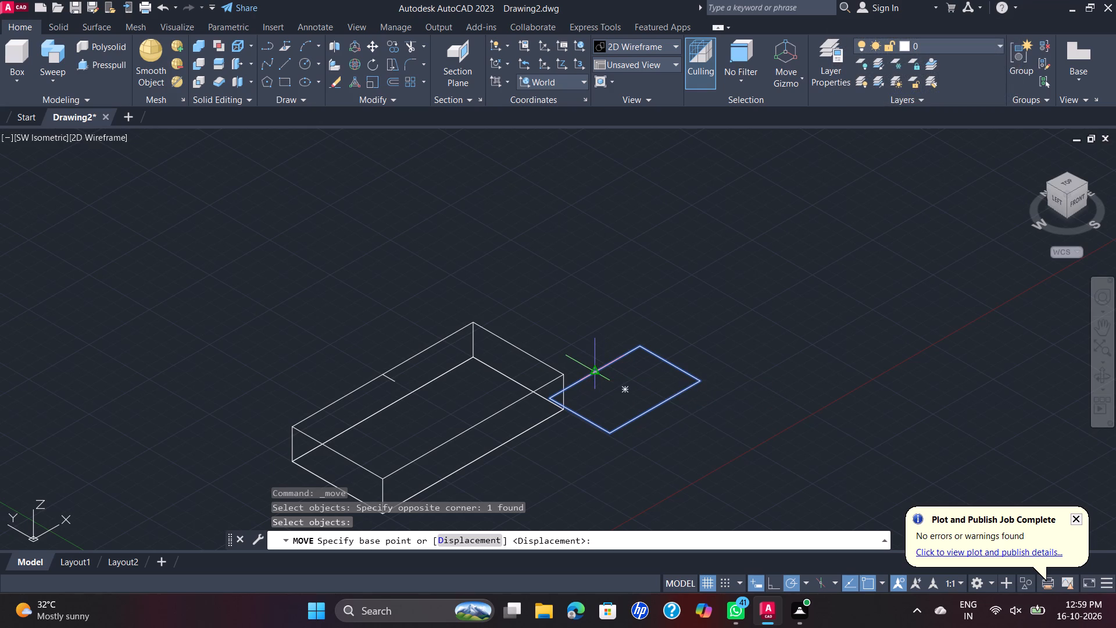
pyautogui.click(599, 371)
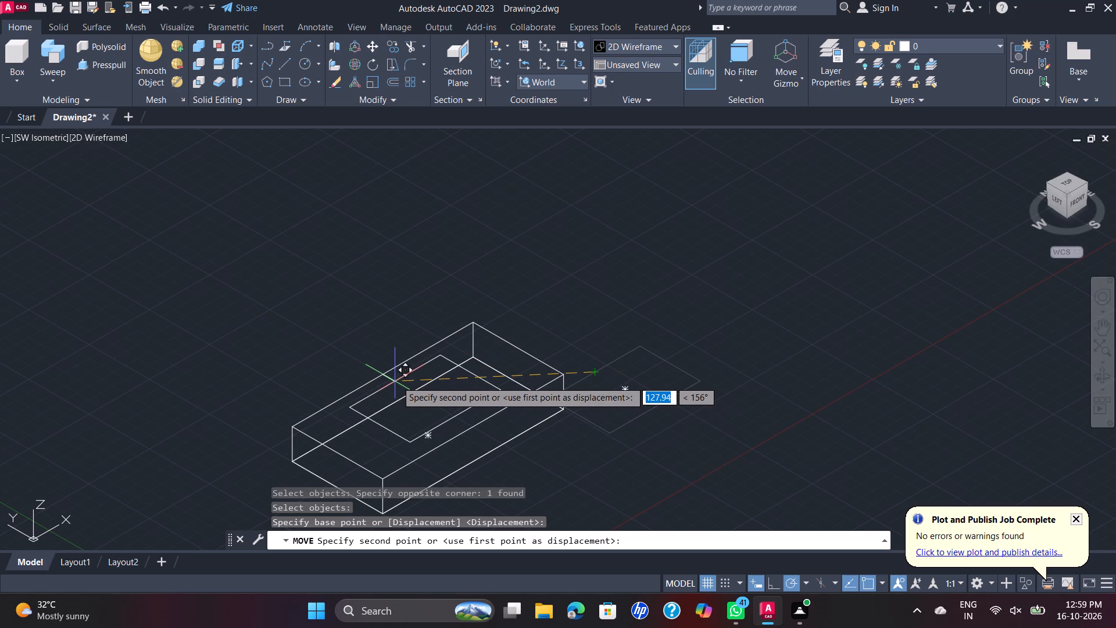
pyautogui.scroll(1, 396, 381)
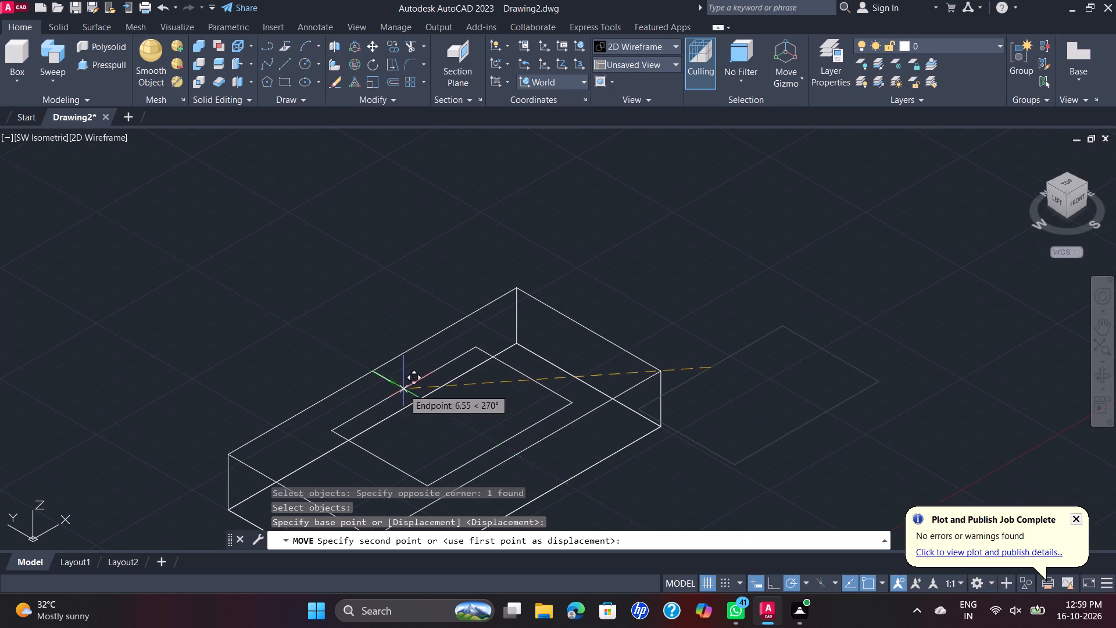
pyautogui.click(394, 384)
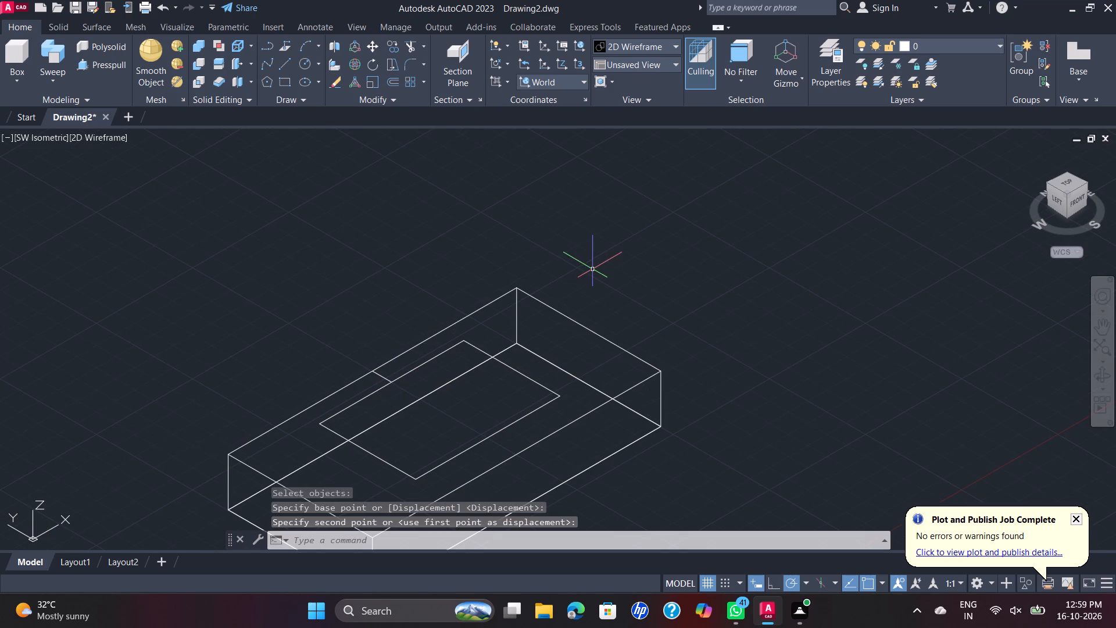
pyautogui.press('Escape')
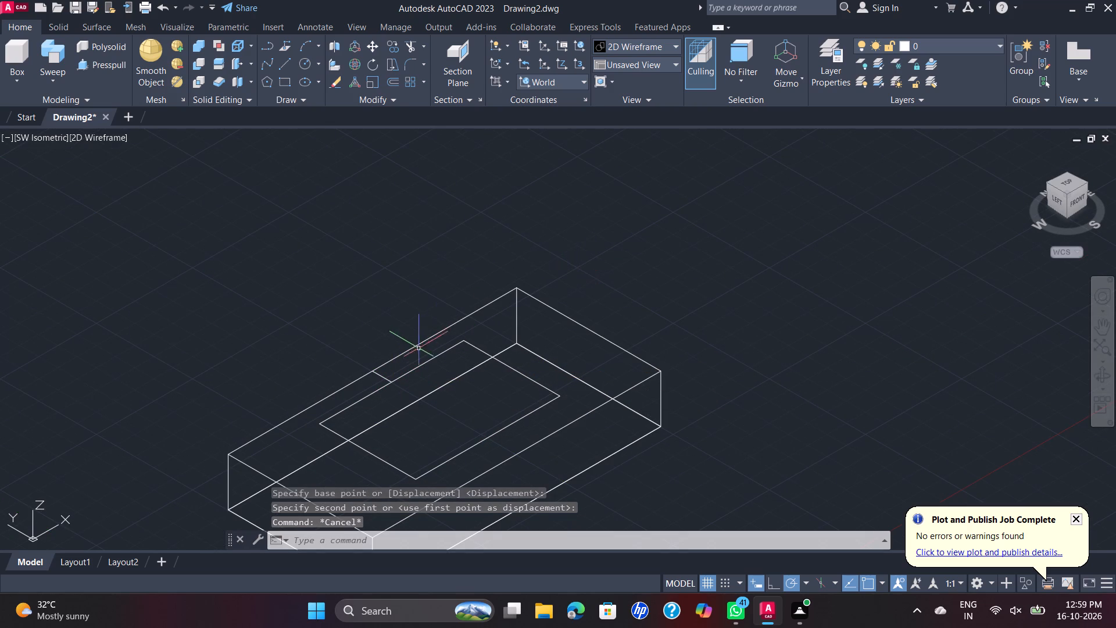
# Delete the 10 mm helper line on the block's top face.
pyautogui.click(386, 378)
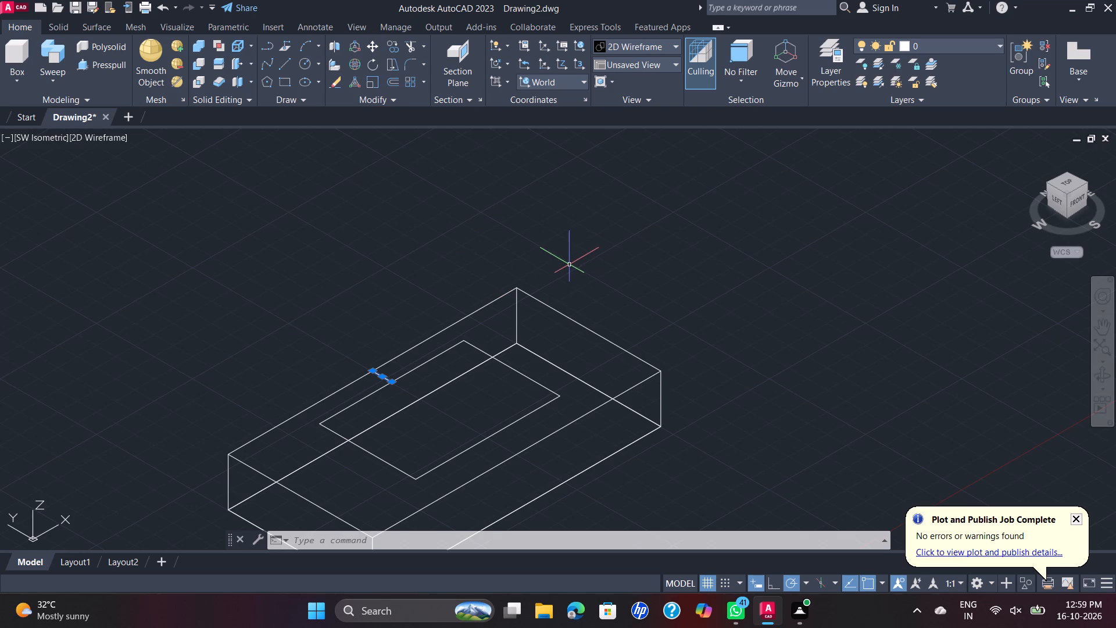
pyautogui.press('Delete')
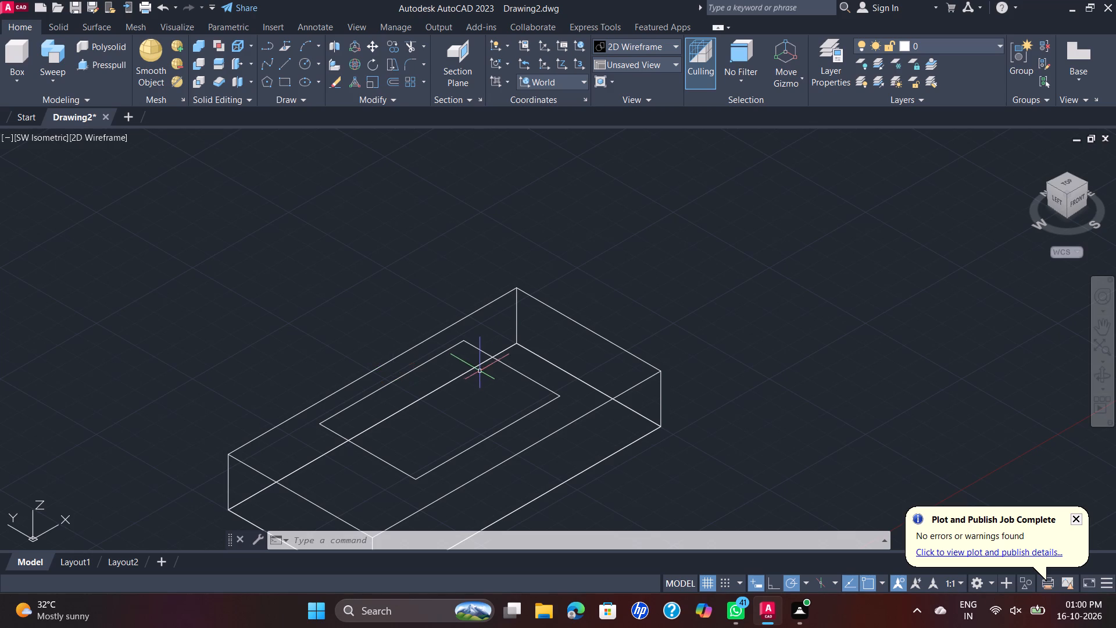
# Use Presspull on the rectangular area inside the block's top face to extrude it vertically.
pyautogui.scroll(-1, 489, 371)
pyautogui.scroll(1, 353, 438)
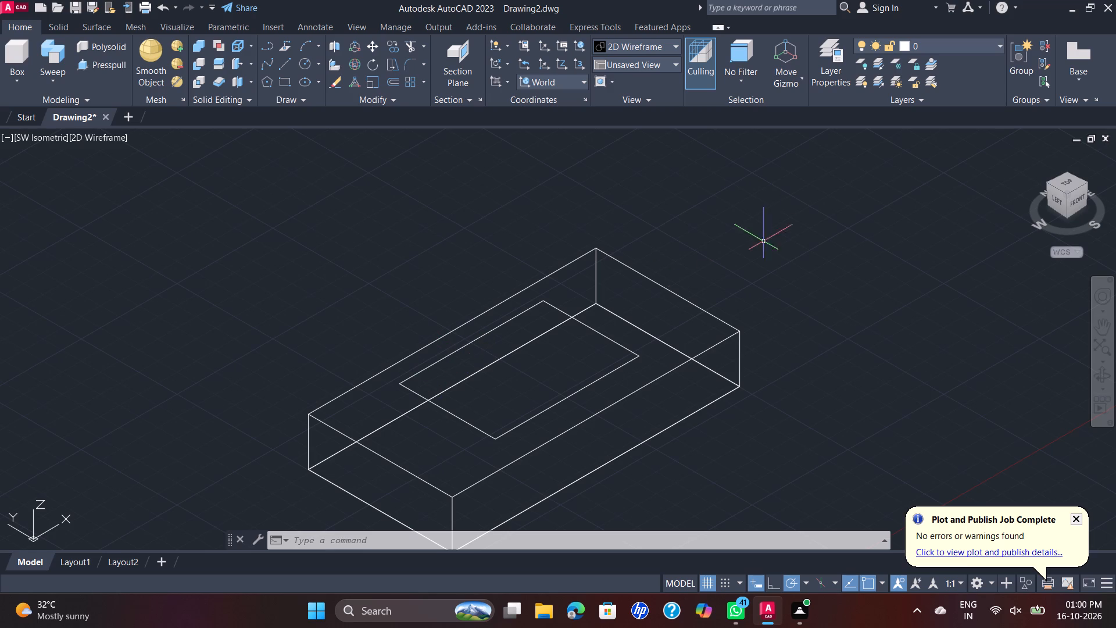
pyautogui.scroll(-1, 419, 272)
pyautogui.moveTo(489, 341); pyautogui.dragTo(550, 365, button='middle')
pyautogui.scroll(-1, 492, 351)
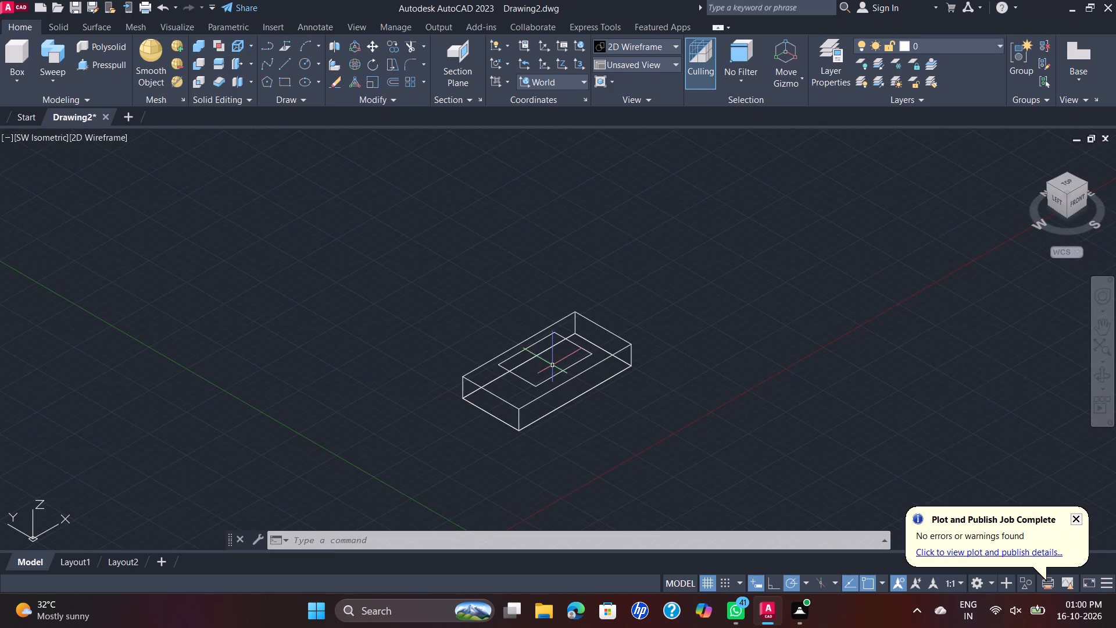
pyautogui.scroll(2, 556, 367)
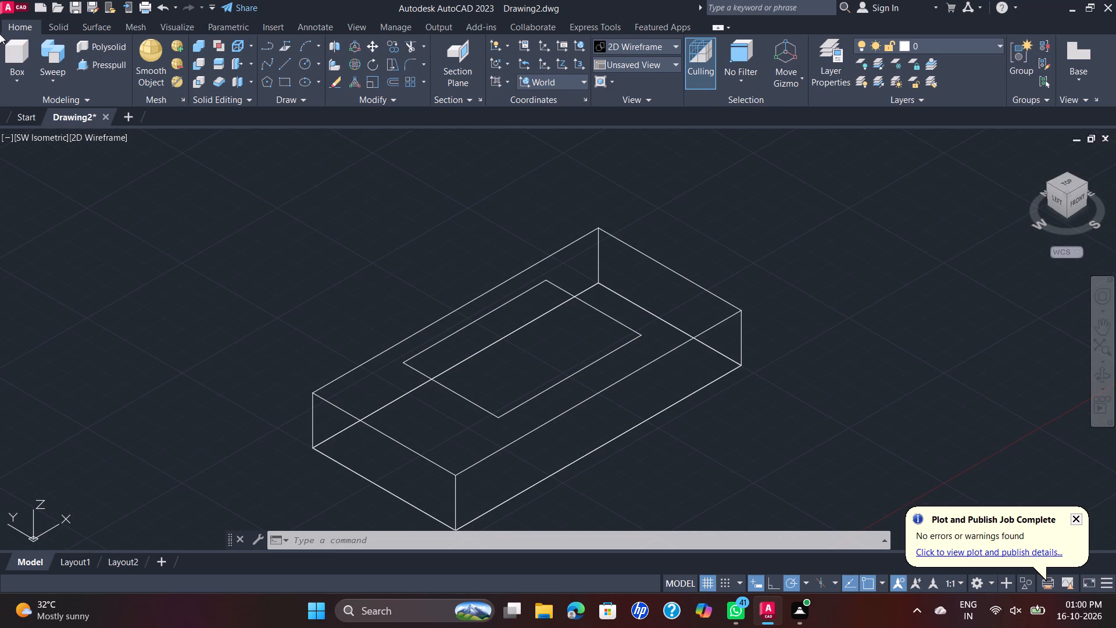
pyautogui.click(119, 67)
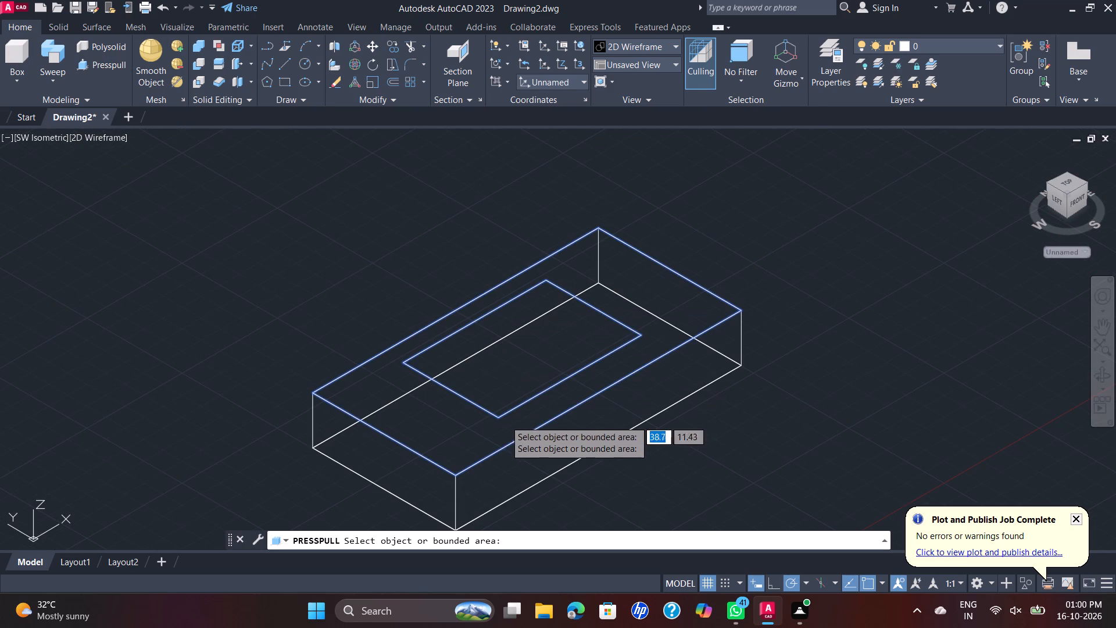
pyautogui.click(505, 408)
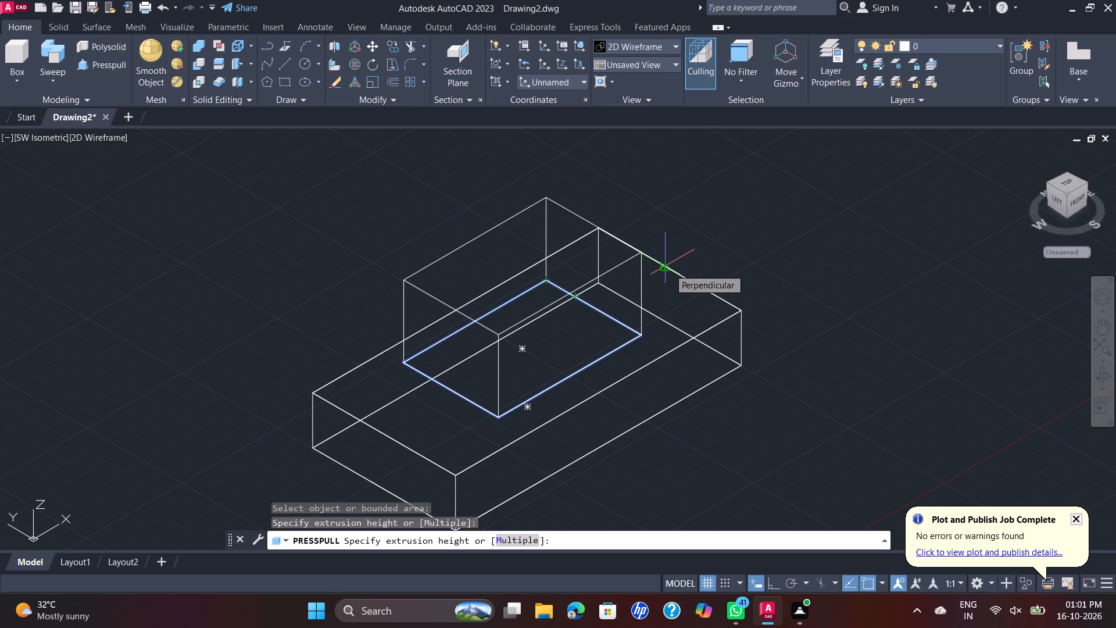
pyautogui.click(800, 616)
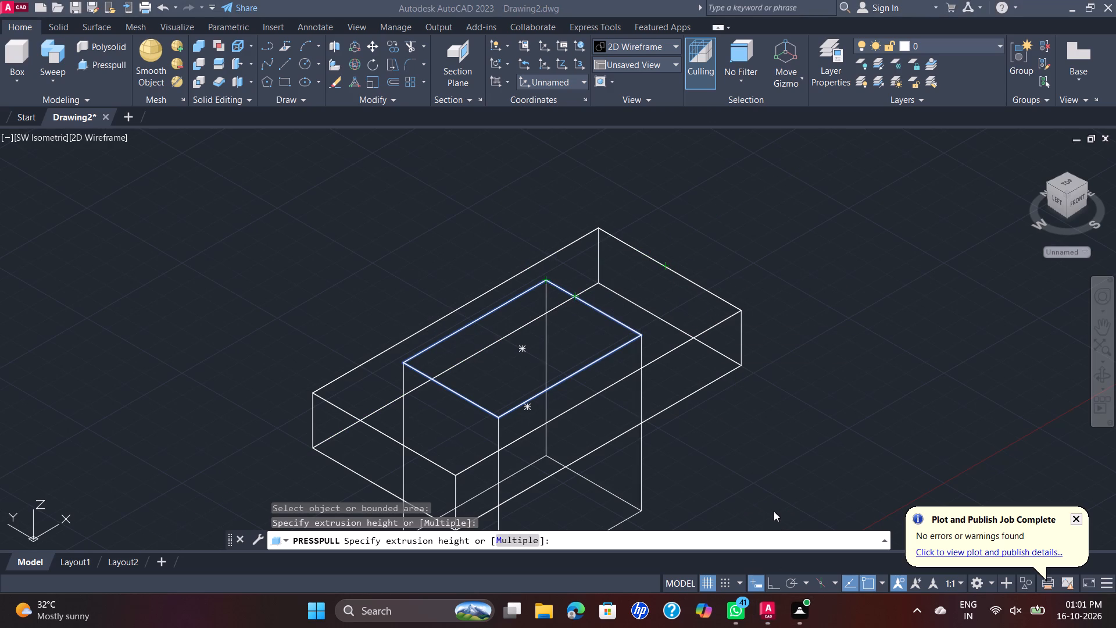
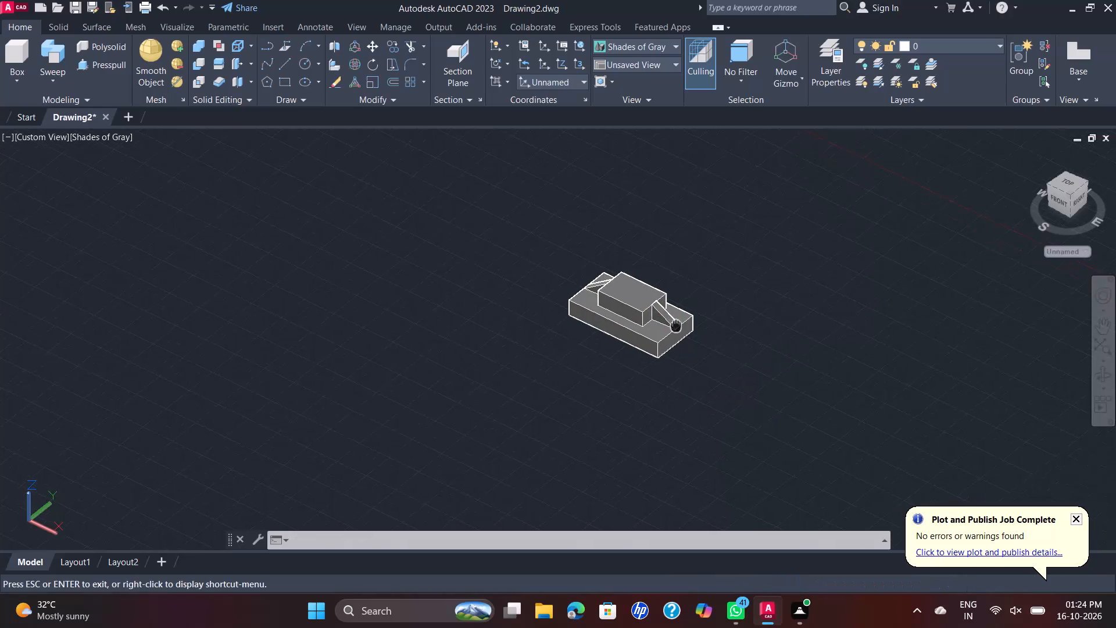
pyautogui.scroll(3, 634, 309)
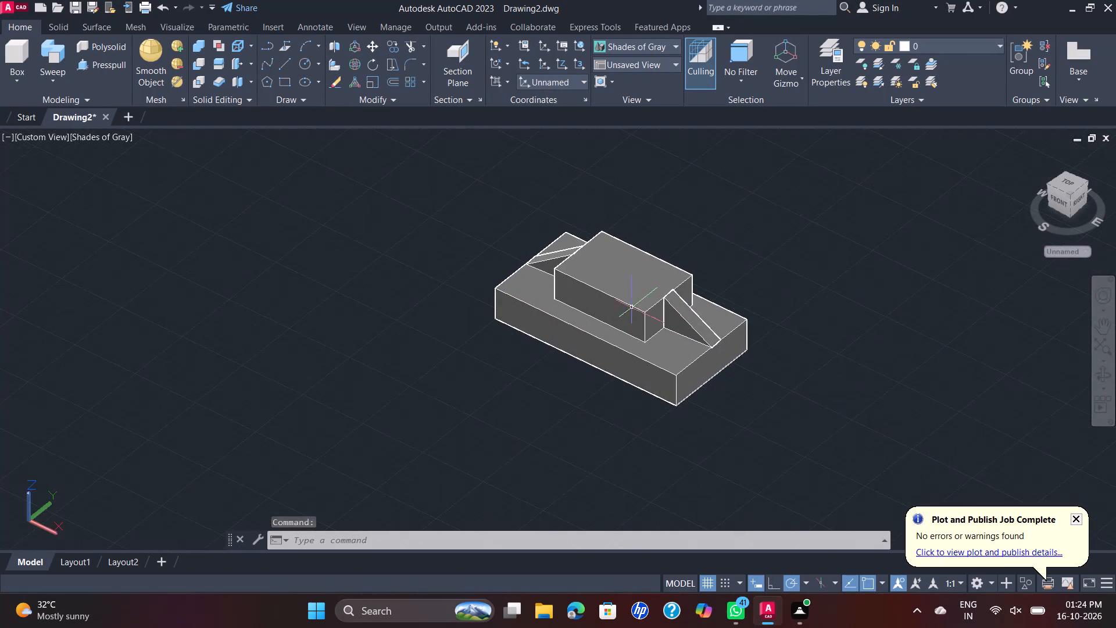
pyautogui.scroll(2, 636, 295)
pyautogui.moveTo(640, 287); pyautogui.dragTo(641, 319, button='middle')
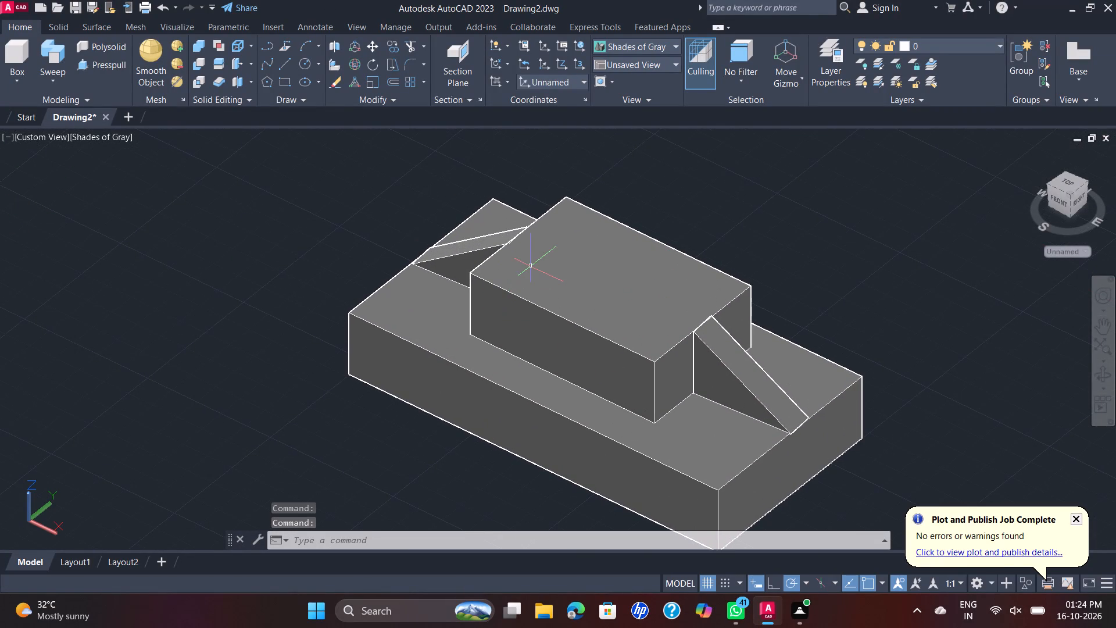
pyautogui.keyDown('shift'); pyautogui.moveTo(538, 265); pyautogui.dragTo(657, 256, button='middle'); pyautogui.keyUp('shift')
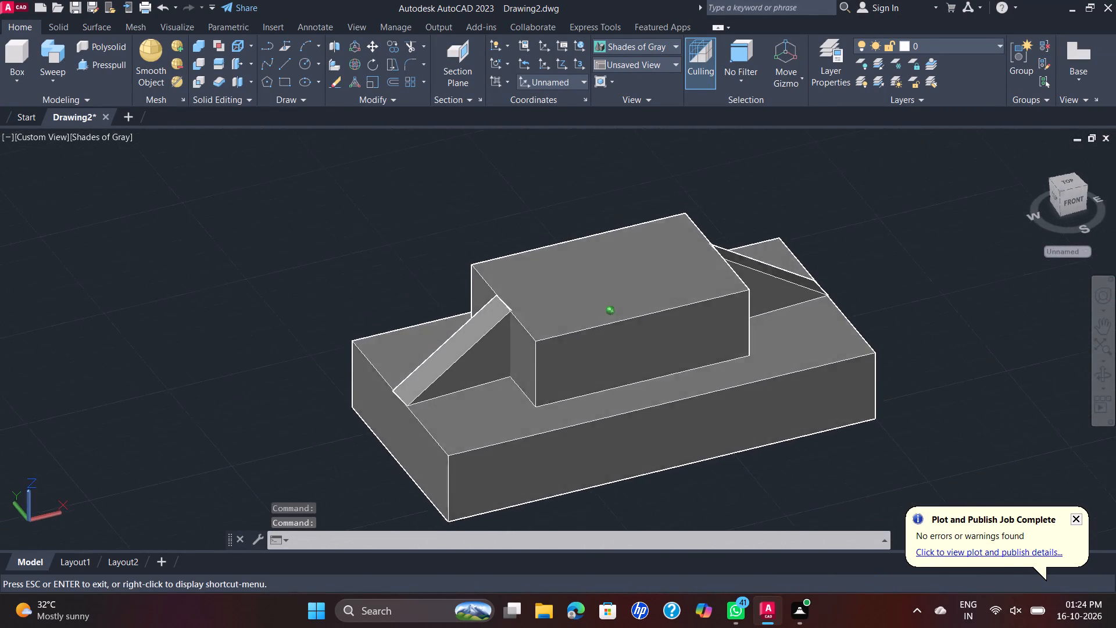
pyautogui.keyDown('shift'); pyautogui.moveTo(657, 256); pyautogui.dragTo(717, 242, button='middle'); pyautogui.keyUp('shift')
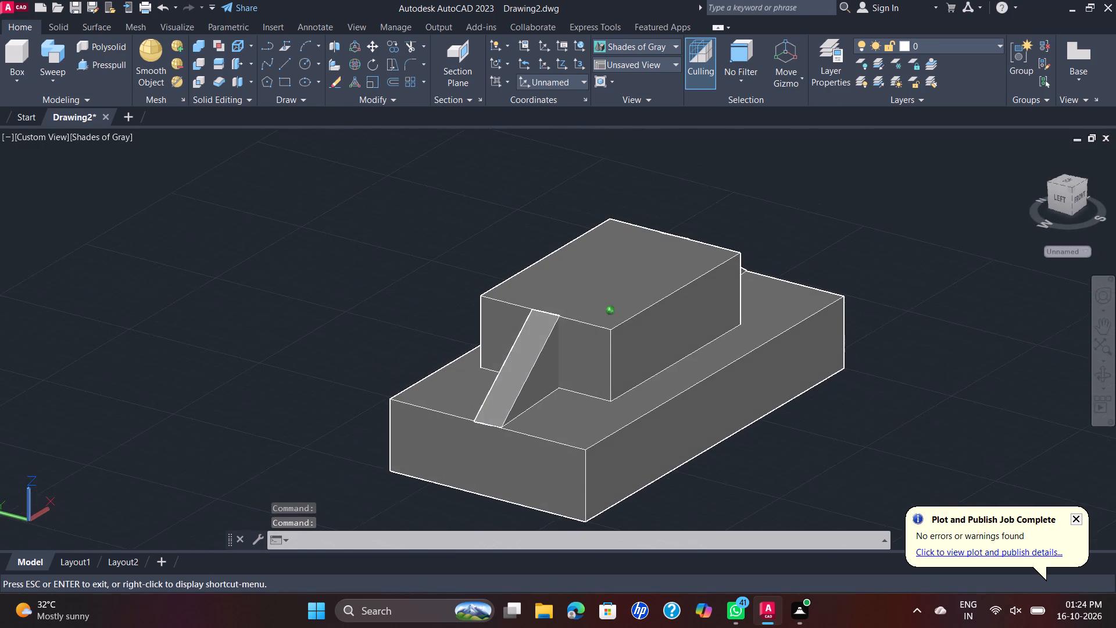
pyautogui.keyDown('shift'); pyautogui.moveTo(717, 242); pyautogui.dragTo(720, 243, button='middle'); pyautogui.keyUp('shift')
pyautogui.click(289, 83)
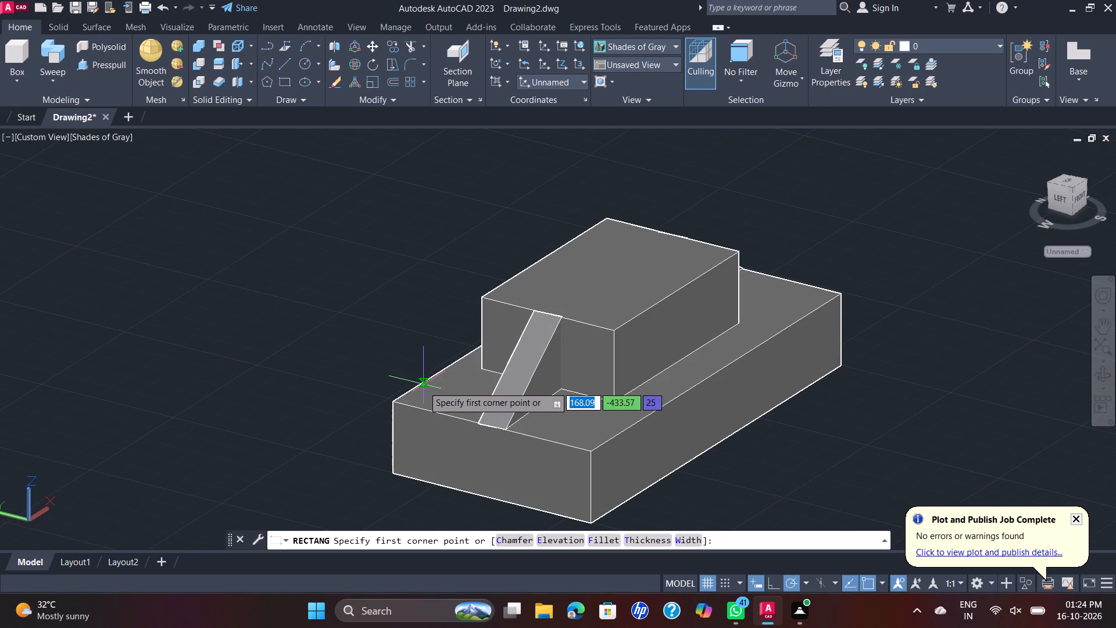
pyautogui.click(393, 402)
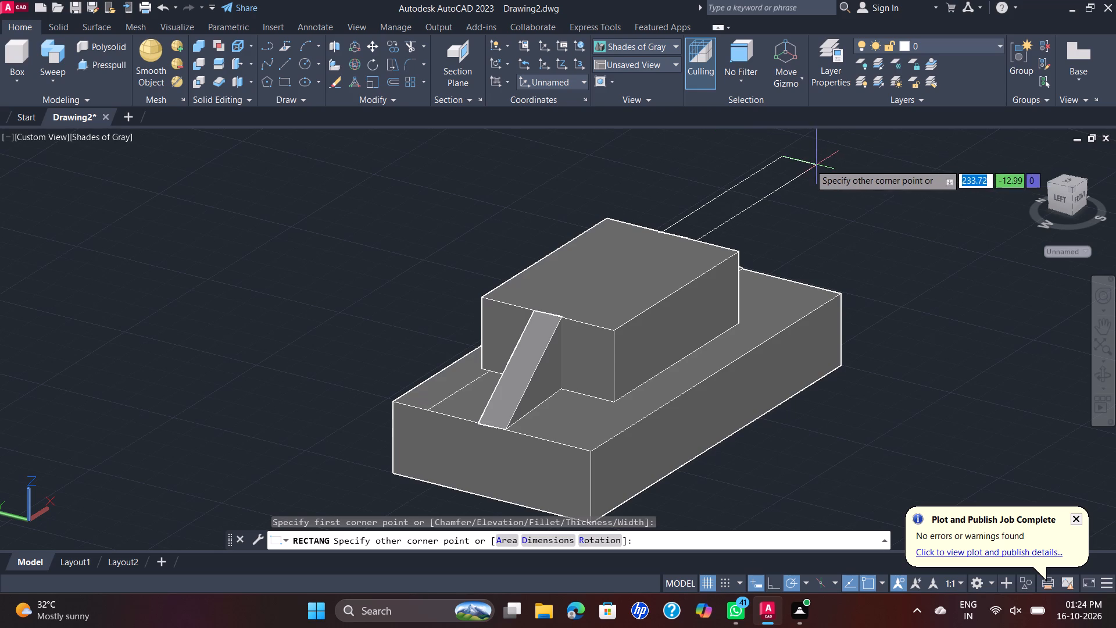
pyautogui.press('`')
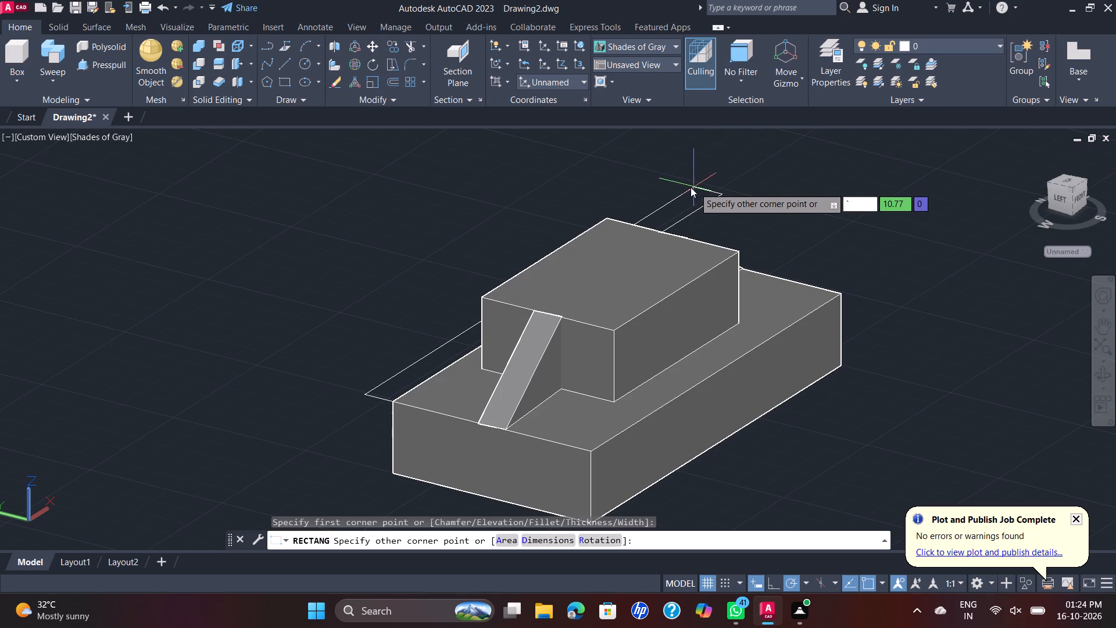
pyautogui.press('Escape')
# Draw a 20 mm line along X from the rear-left corner of the base block's top face.
pyautogui.press('l')
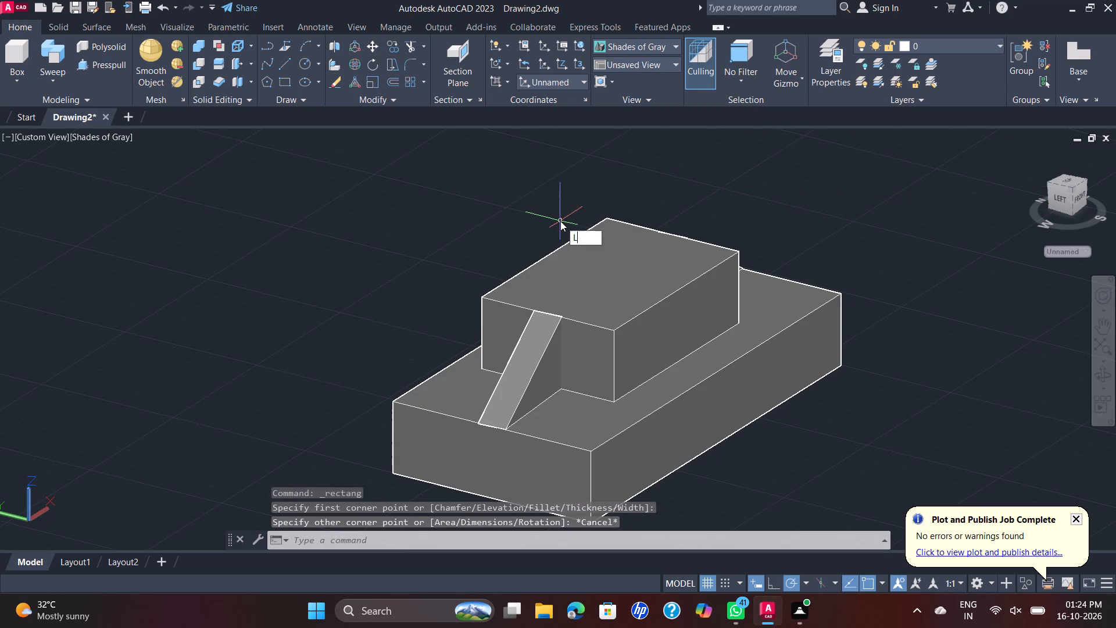
pyautogui.press('Return')
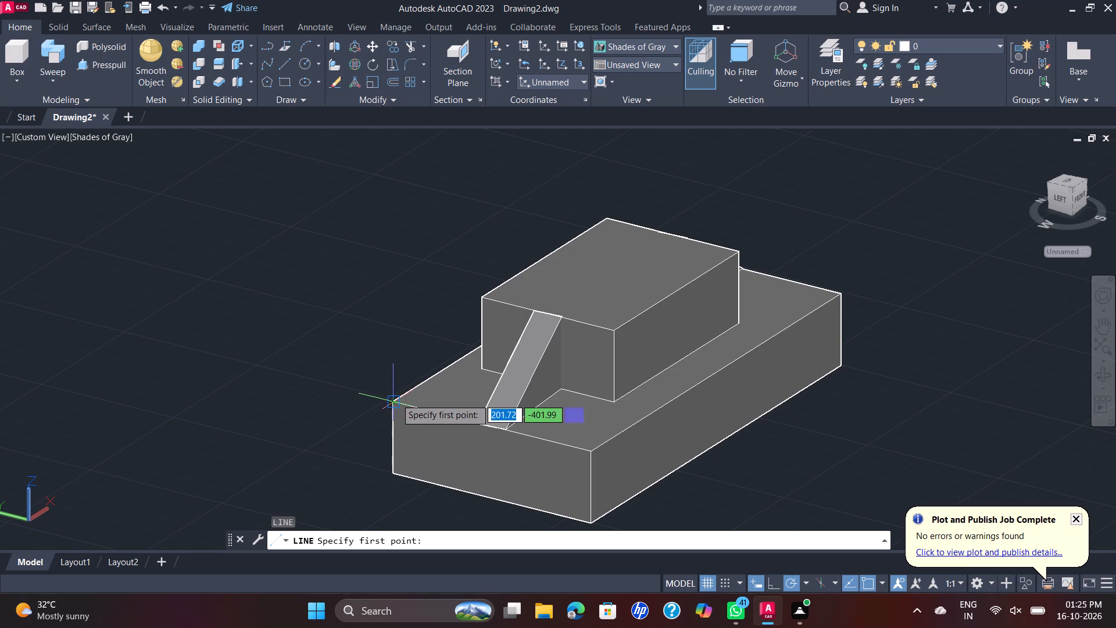
pyautogui.click(396, 398)
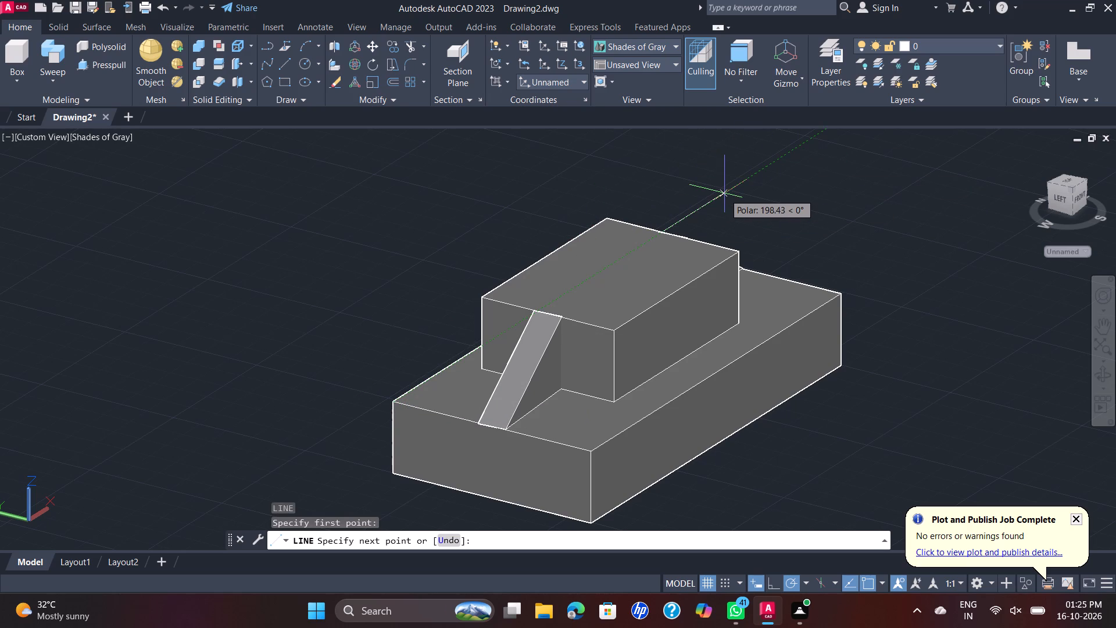
pyautogui.write('20')
pyautogui.press('Return')
pyautogui.press('.')
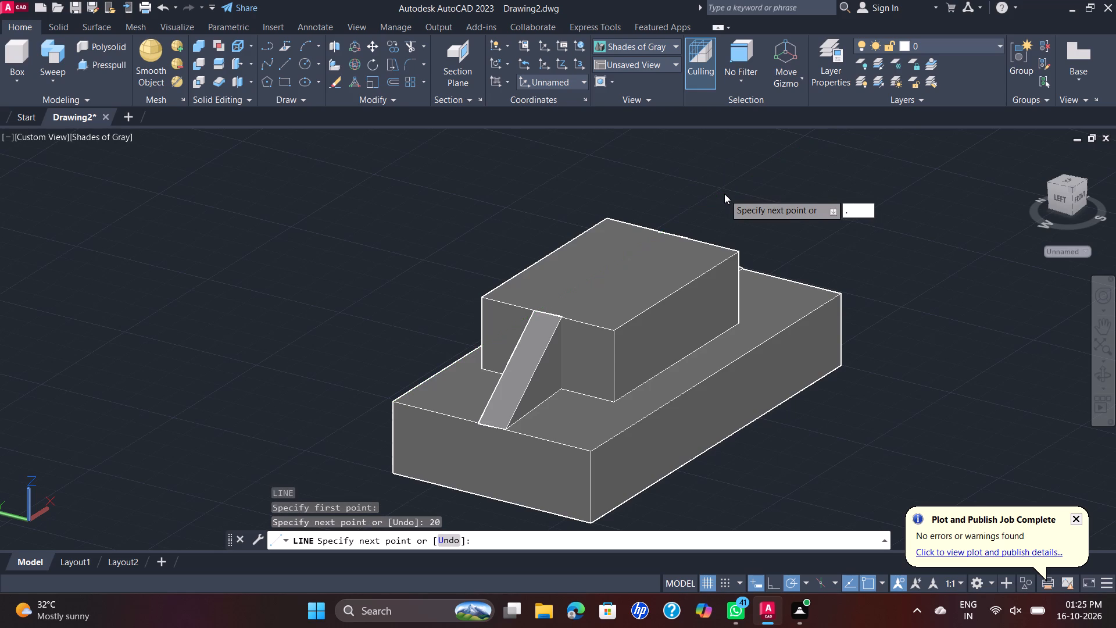
pyautogui.press('Escape')
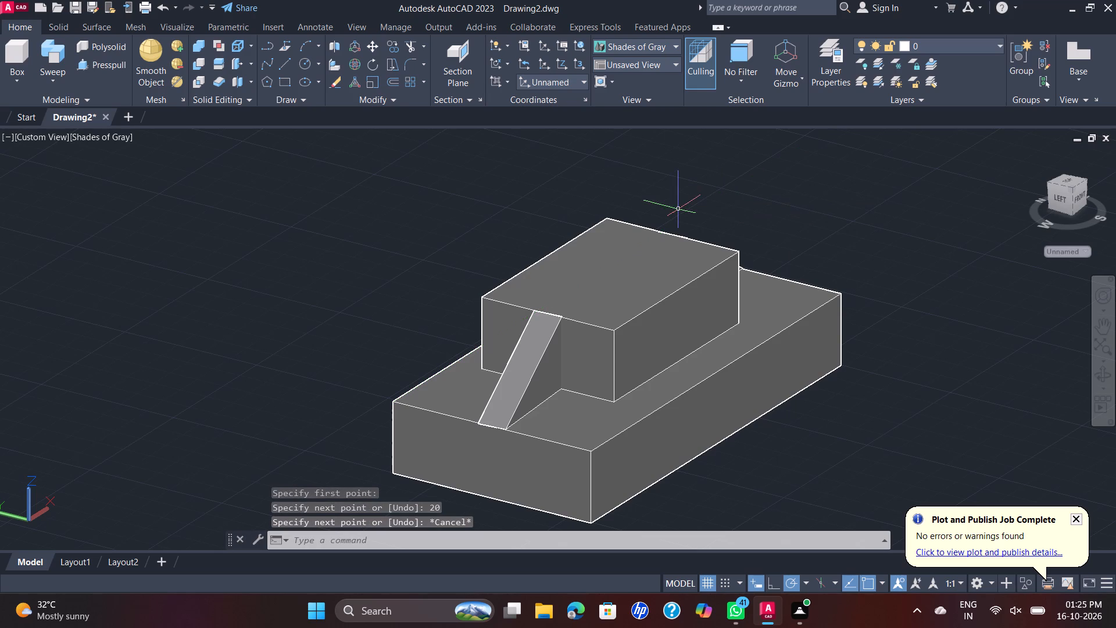
# Draw a connected line from the same rear-left top corner, 20 mm along the rear edge and 10 mm inward across the top face.
pyautogui.press('space')
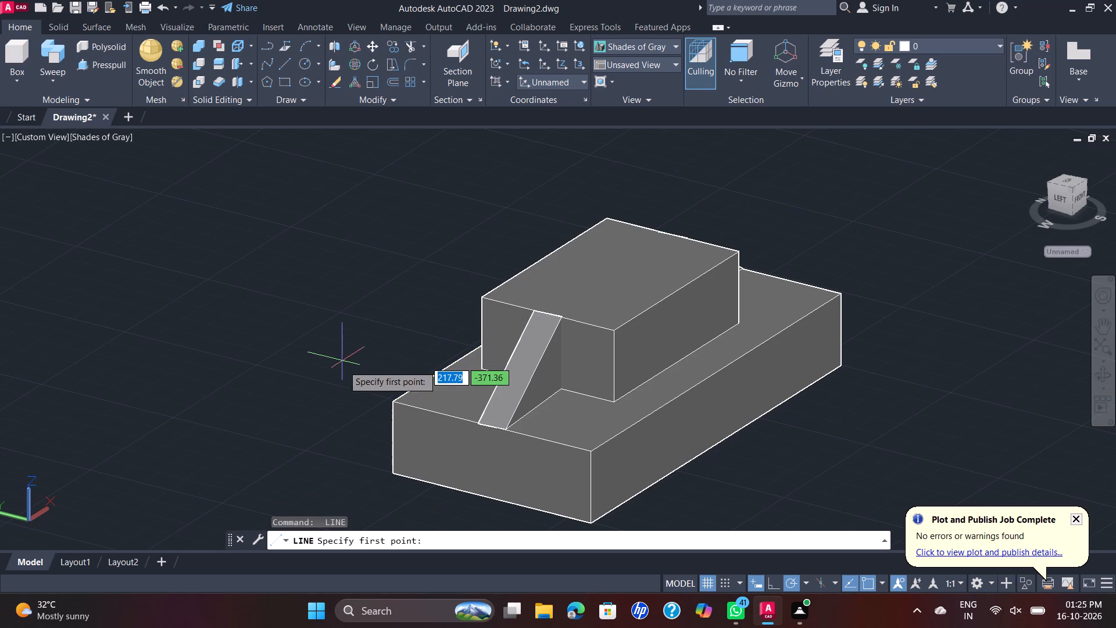
pyautogui.click(397, 404)
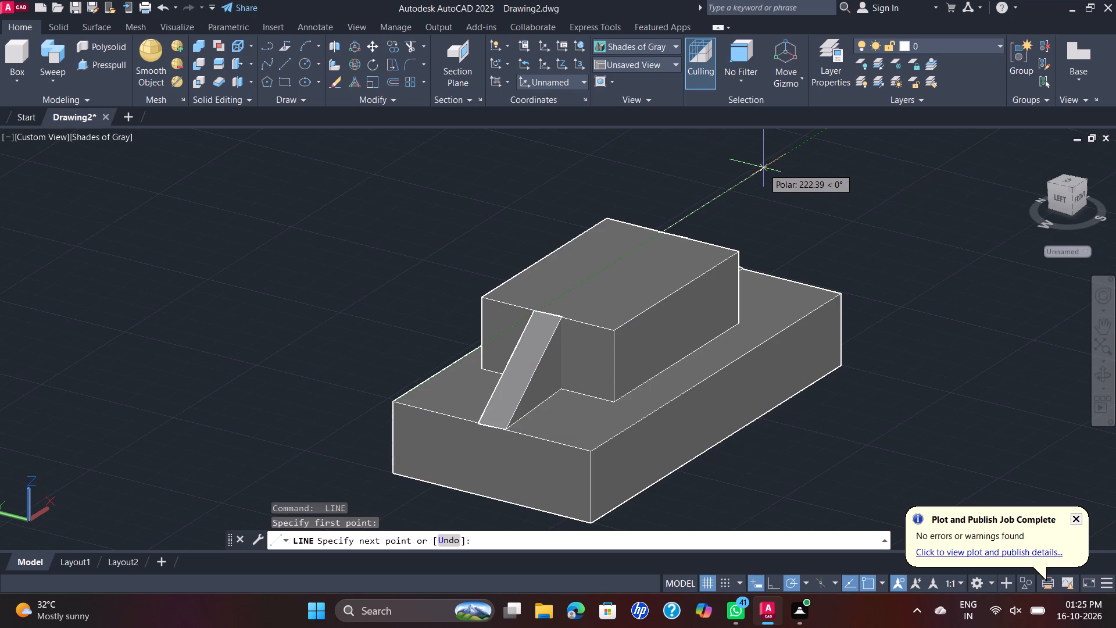
pyautogui.write('20')
pyautogui.press('Return')
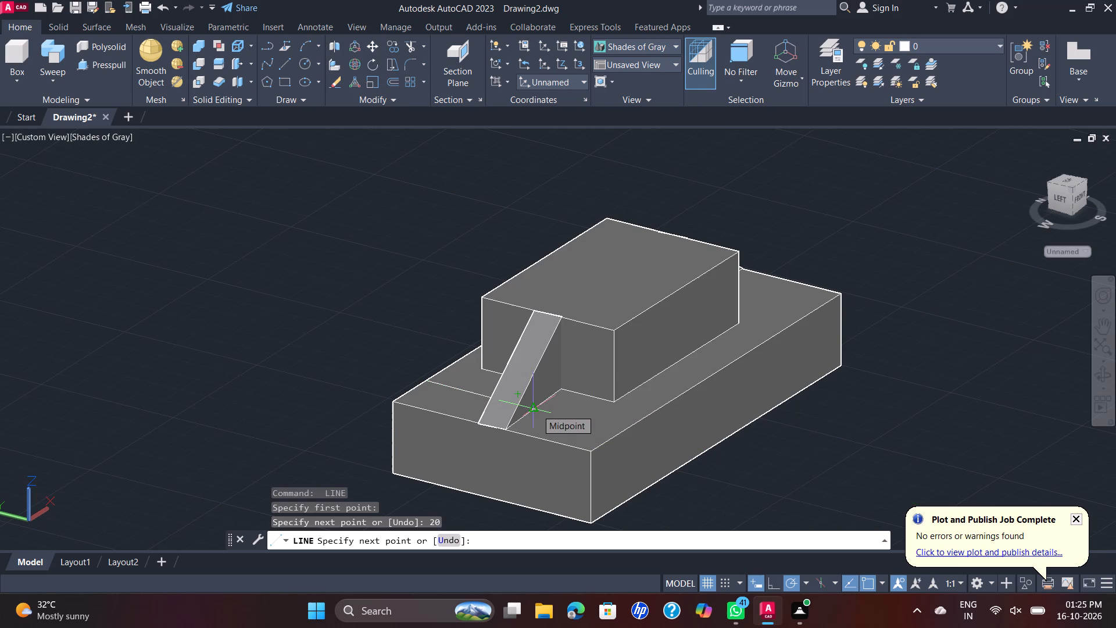
pyautogui.write('10')
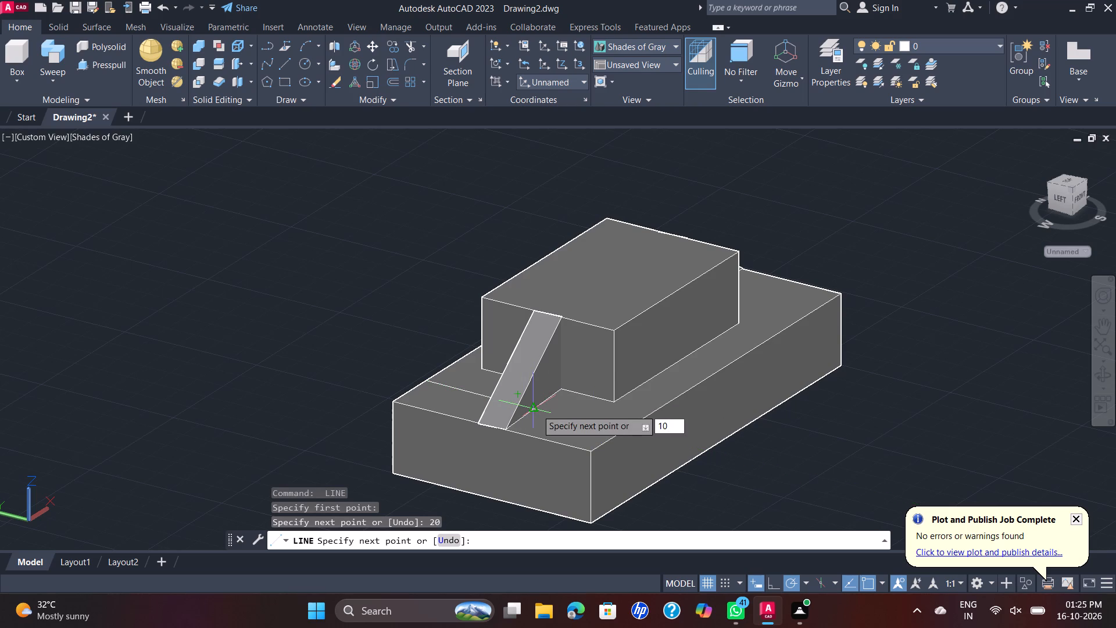
pyautogui.press('Return')
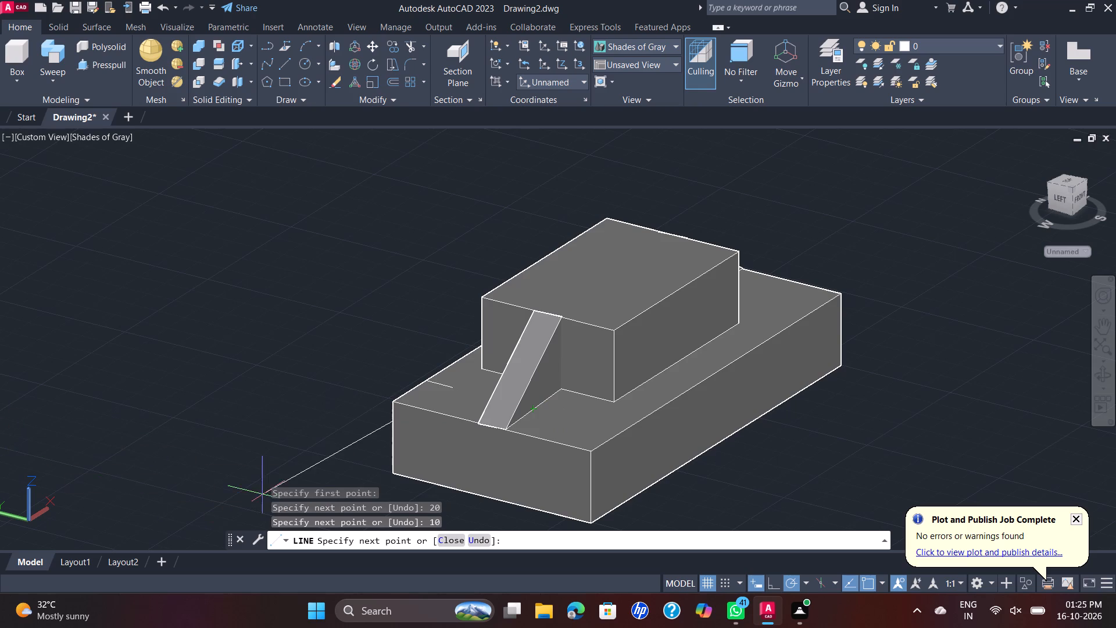
pyautogui.press('`')
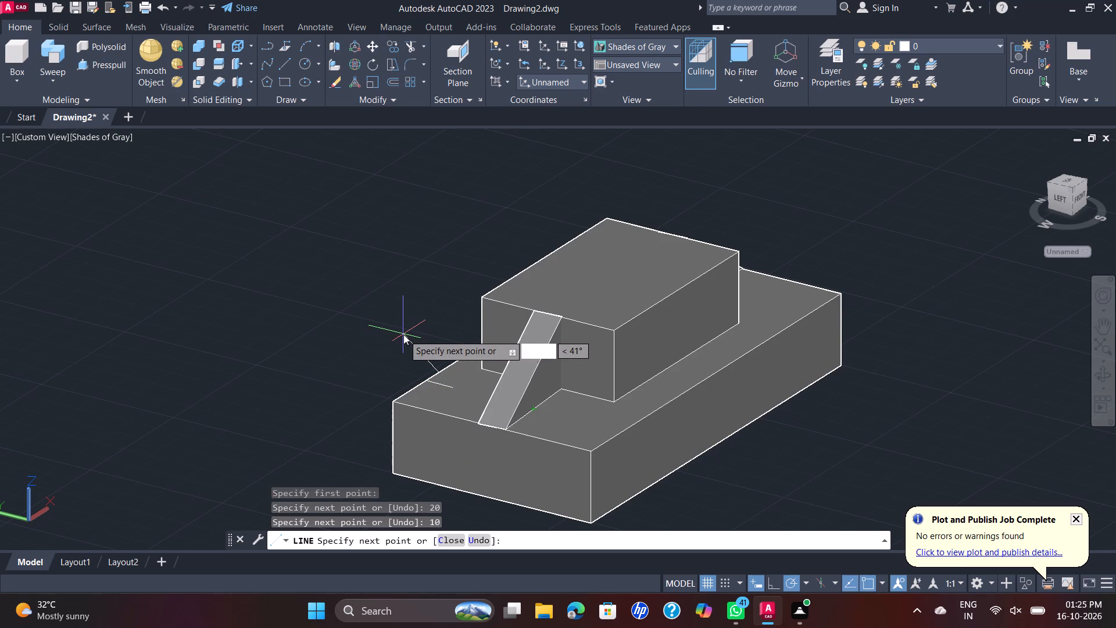
pyautogui.press('Escape')
# Examine the new 10 mm line on the base block's top face beside the left sloped rib.
pyautogui.scroll(1, 435, 381)
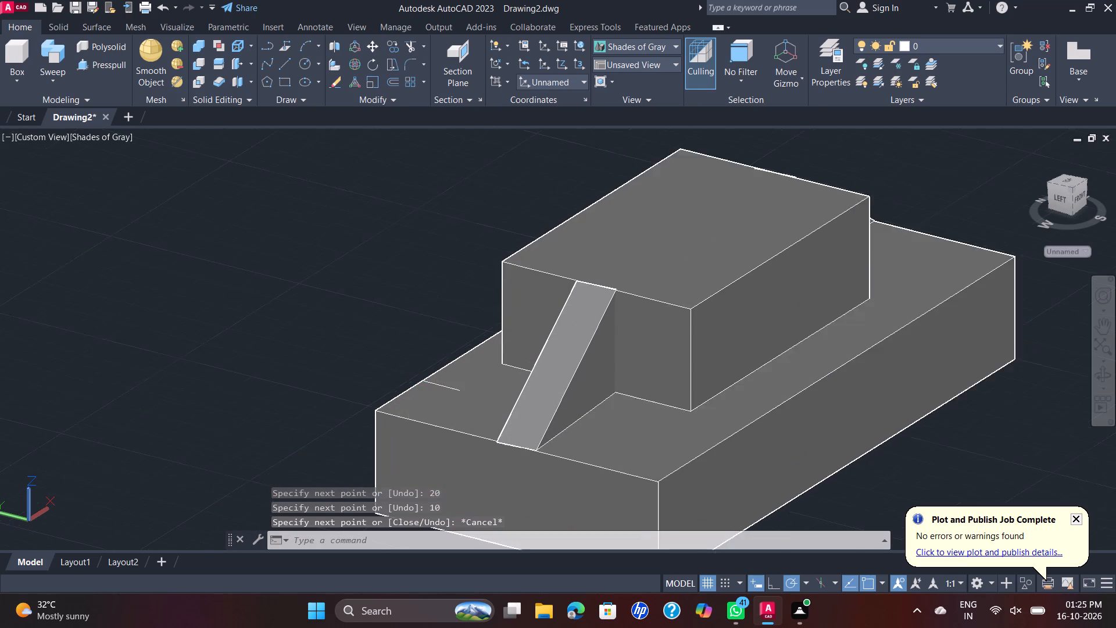
pyautogui.scroll(2, 435, 381)
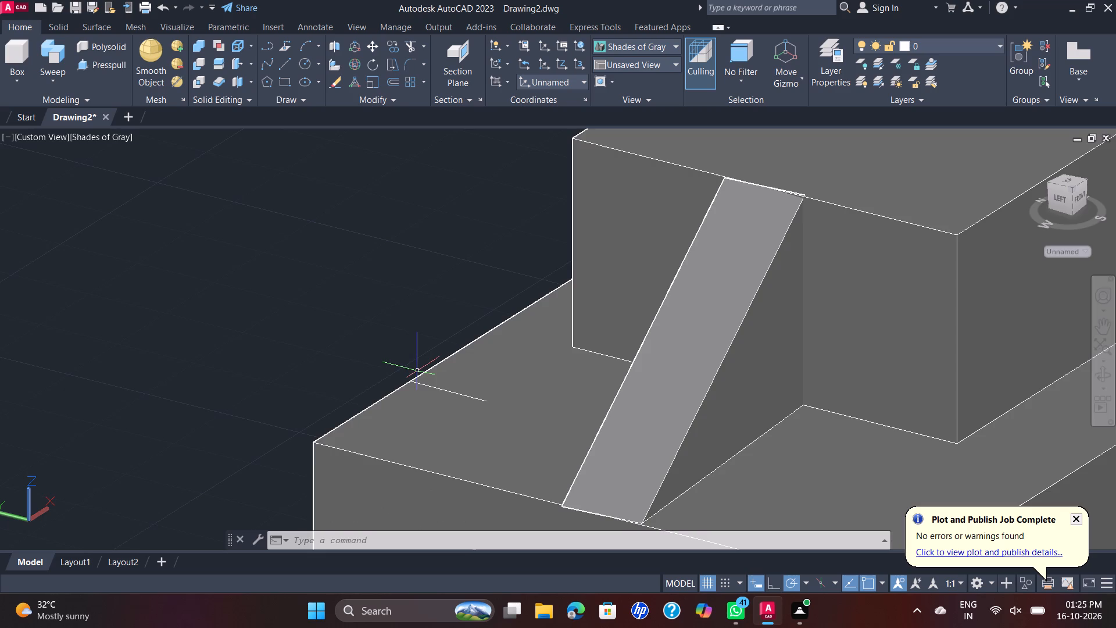
pyautogui.scroll(-2, 517, 376)
pyautogui.scroll(1, 525, 386)
pyautogui.moveTo(525, 386); pyautogui.dragTo(409, 406, button='middle')
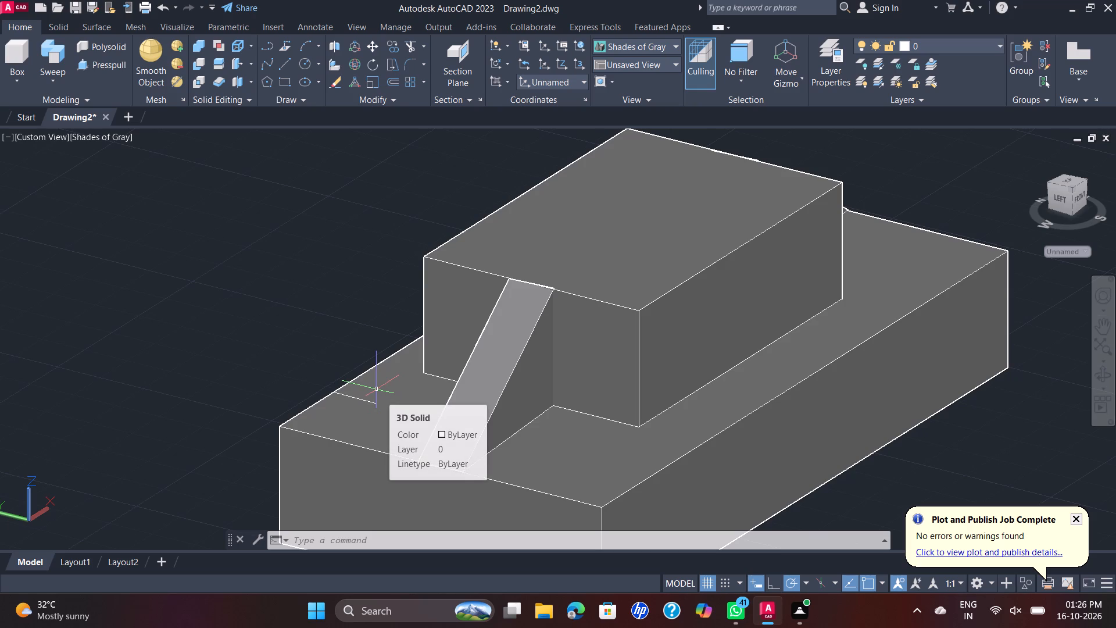
pyautogui.rightClick(377, 390)
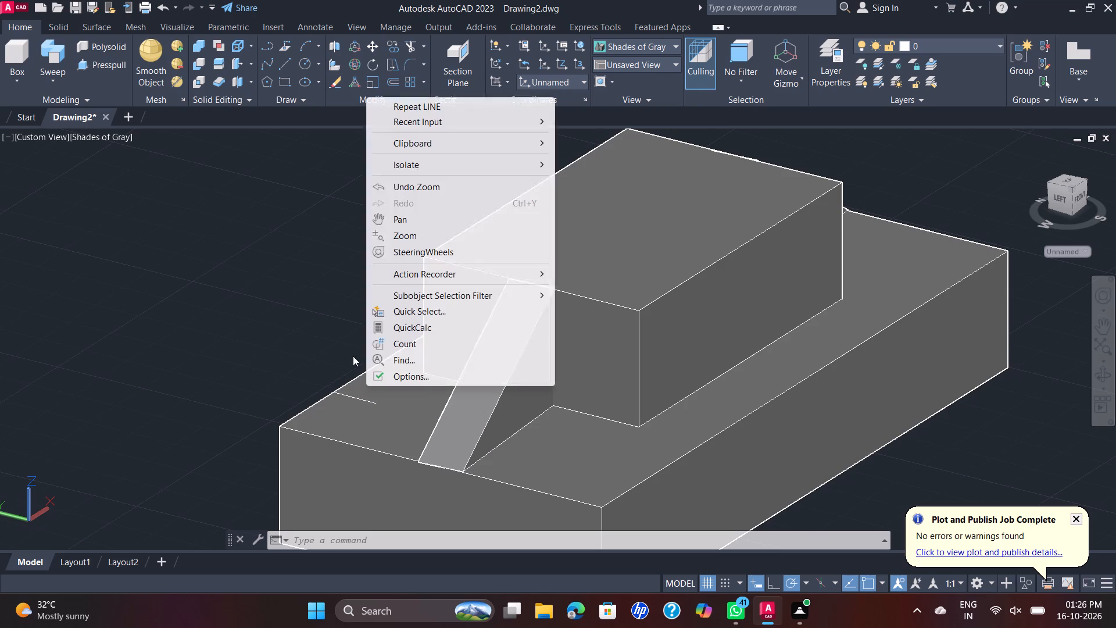
pyautogui.click(252, 226)
pyautogui.click(309, 338)
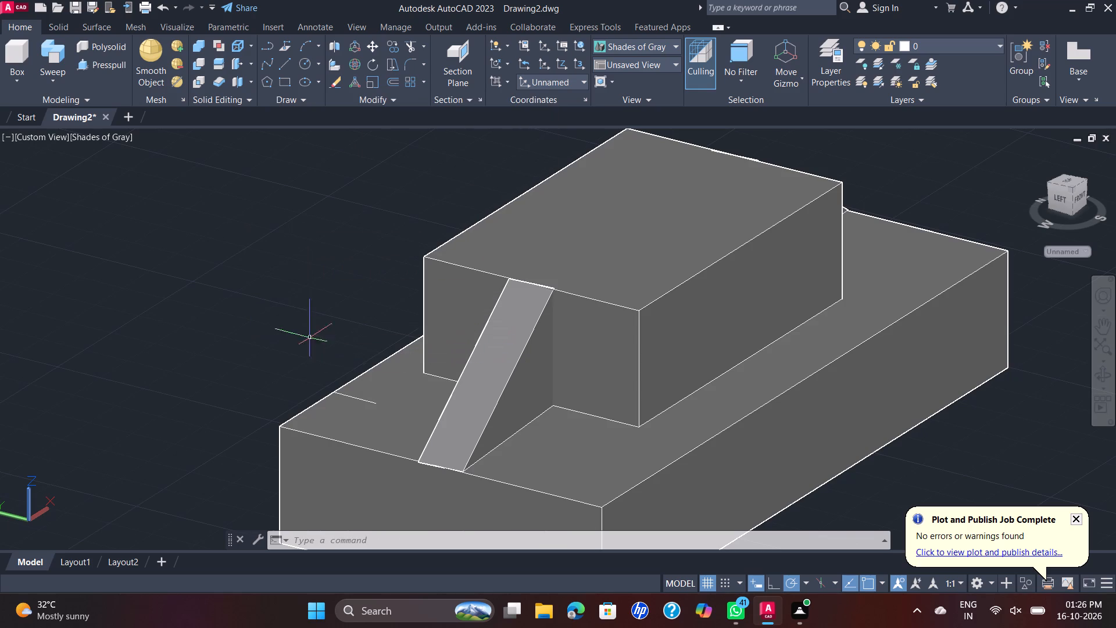
pyautogui.scroll(2, 362, 402)
pyautogui.moveTo(396, 390); pyautogui.dragTo(443, 310, button='middle')
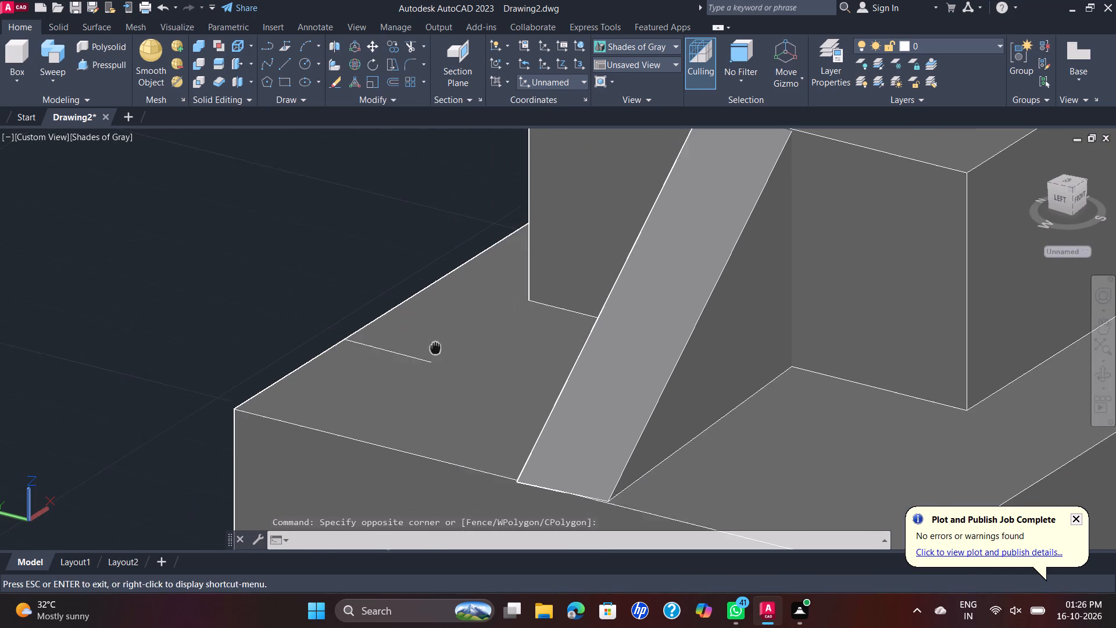
pyautogui.moveTo(443, 310); pyautogui.dragTo(446, 299, button='middle')
pyautogui.scroll(-1, 439, 302)
pyautogui.moveTo(456, 305); pyautogui.dragTo(456, 341, button='middle')
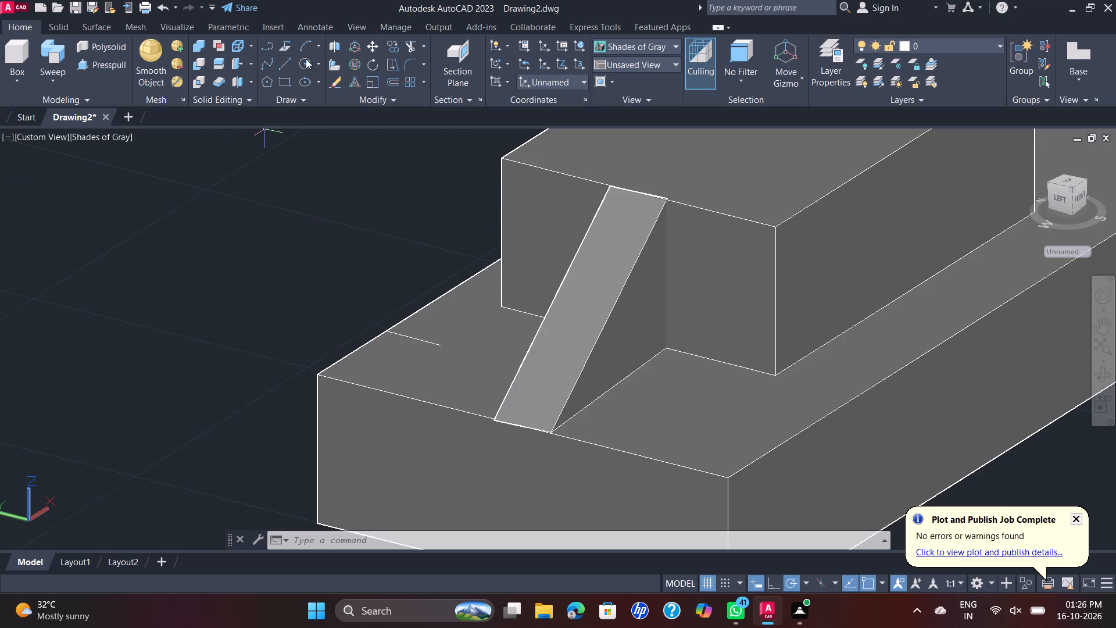
pyautogui.scroll(-1, 663, 192)
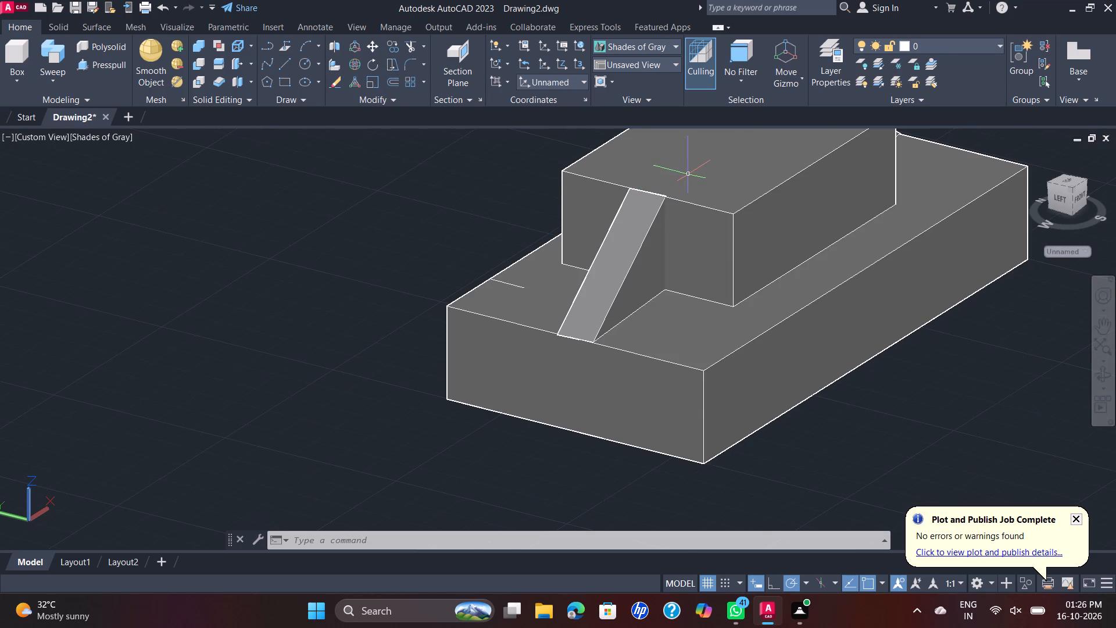
pyautogui.moveTo(688, 180); pyautogui.dragTo(654, 280, button='middle')
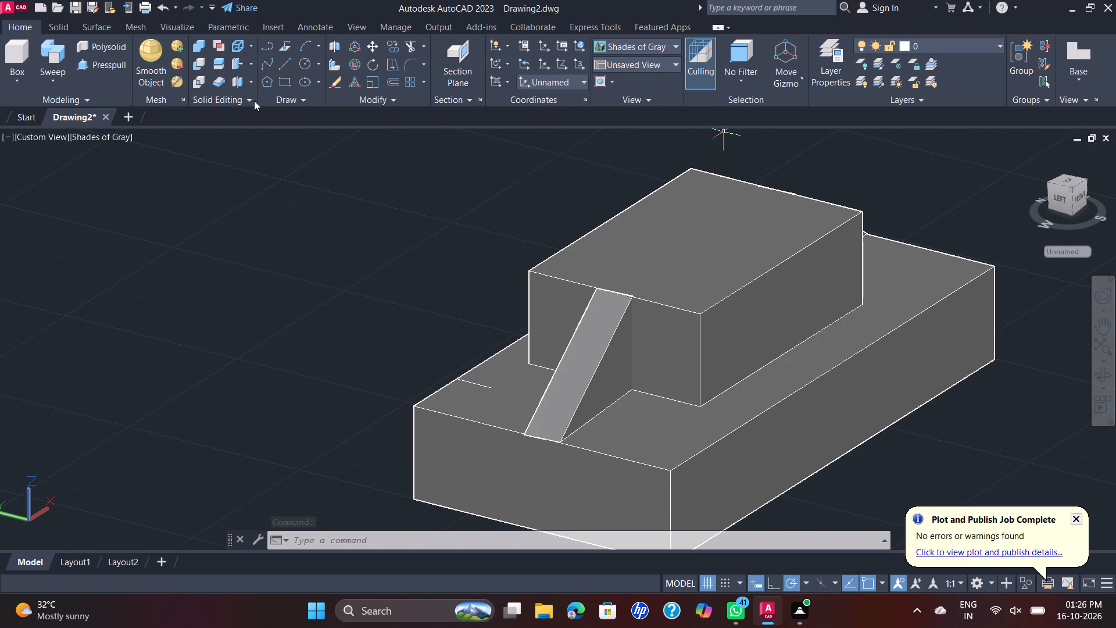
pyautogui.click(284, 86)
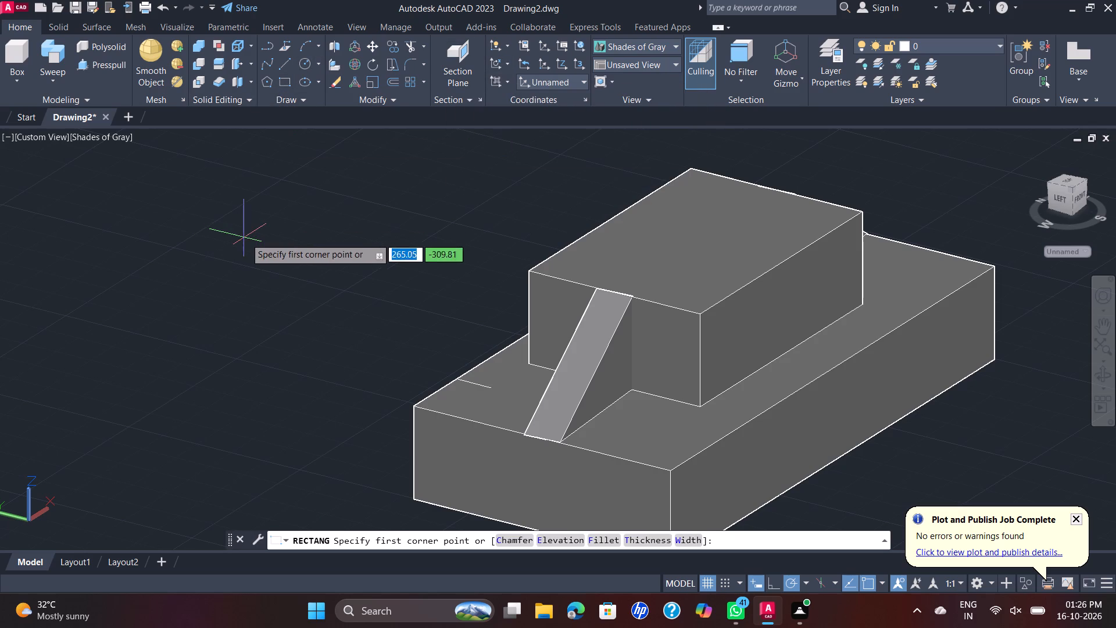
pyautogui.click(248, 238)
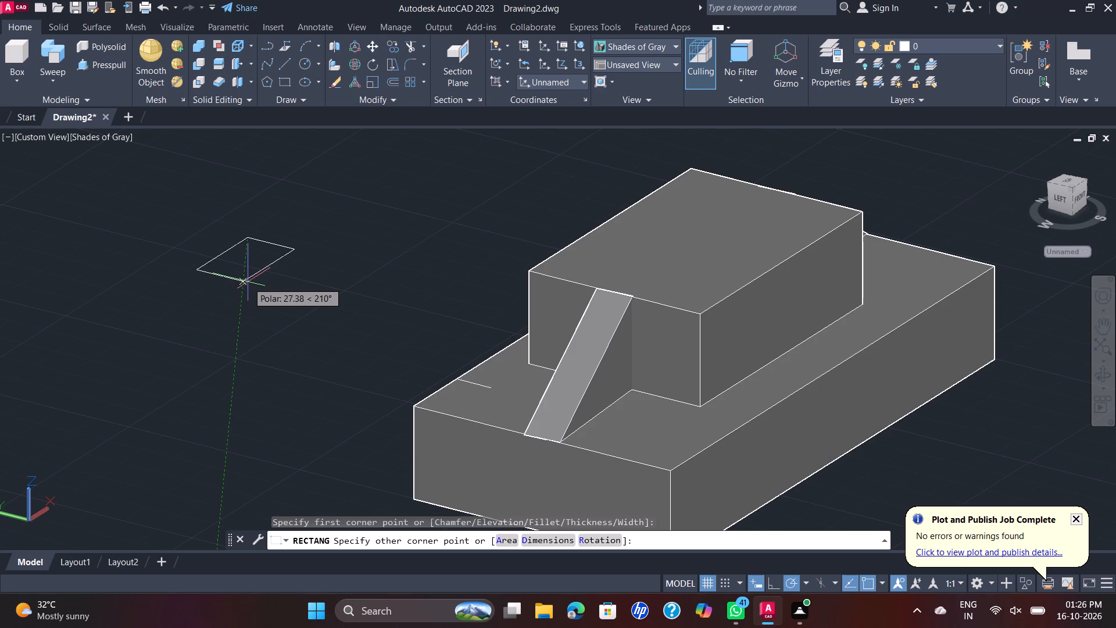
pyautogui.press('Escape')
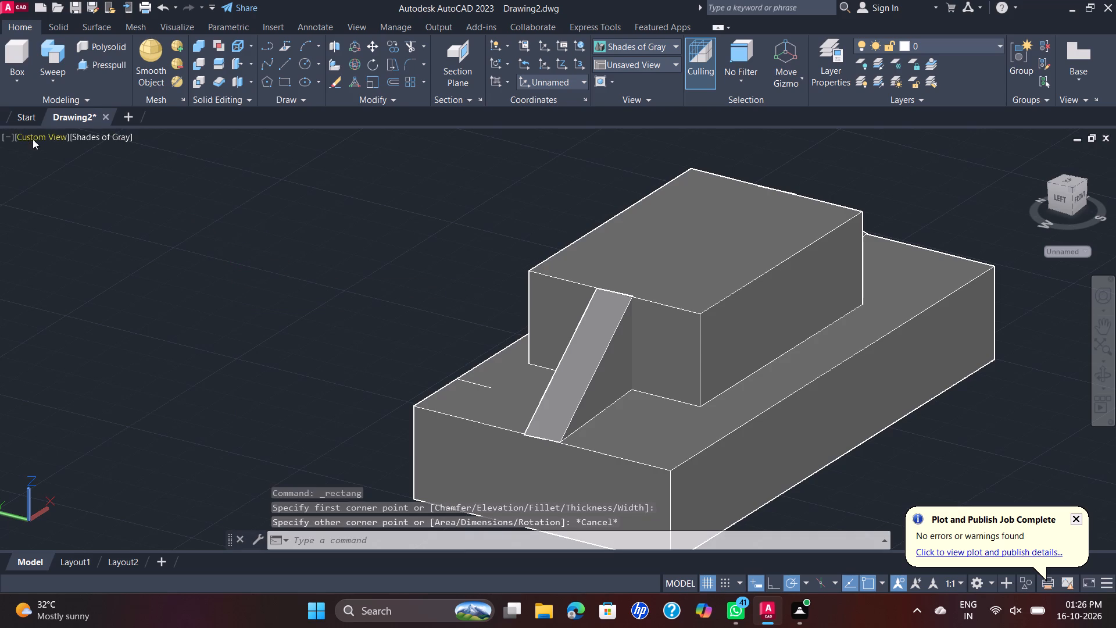
# Switch to the Top view and examine where the left sloped rib meets the raised block.
pyautogui.click(26, 139)
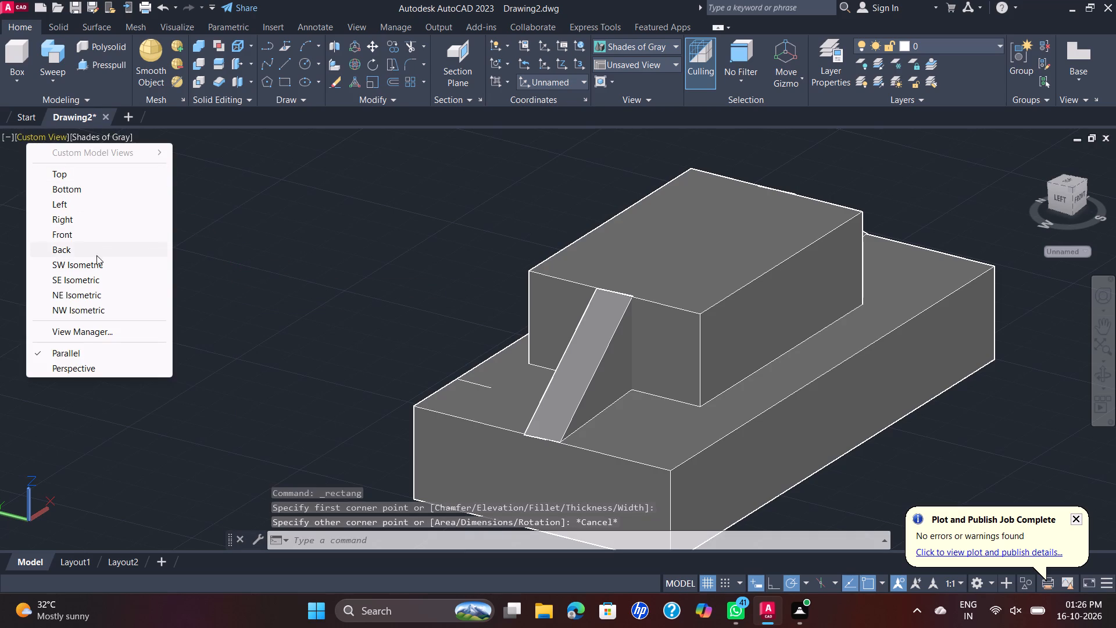
pyautogui.click(103, 178)
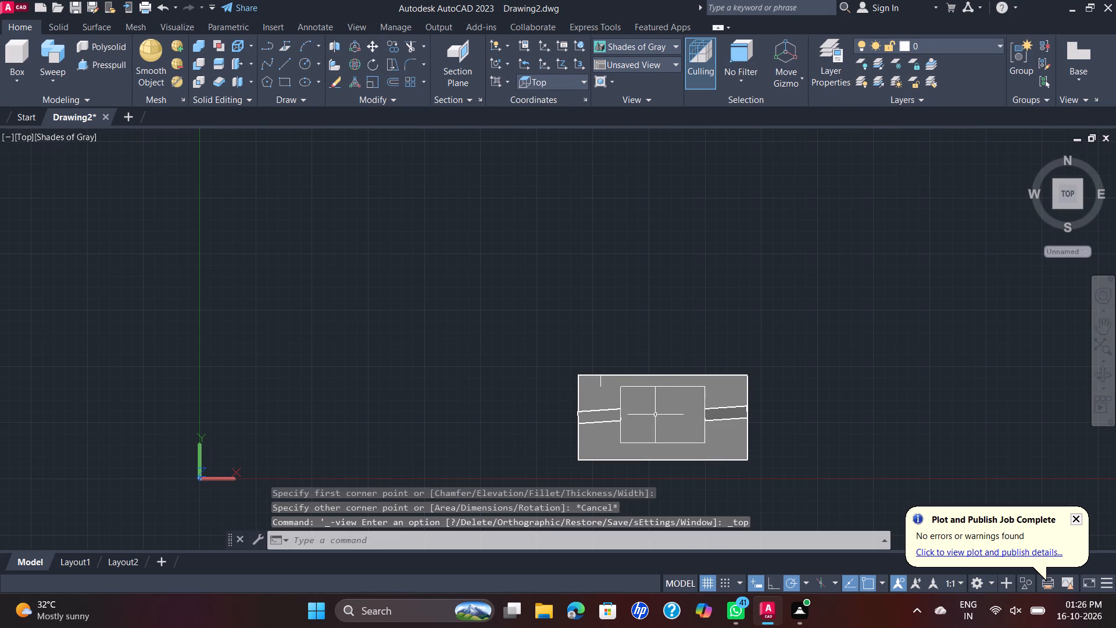
pyautogui.scroll(2, 641, 409)
pyautogui.scroll(1, 589, 395)
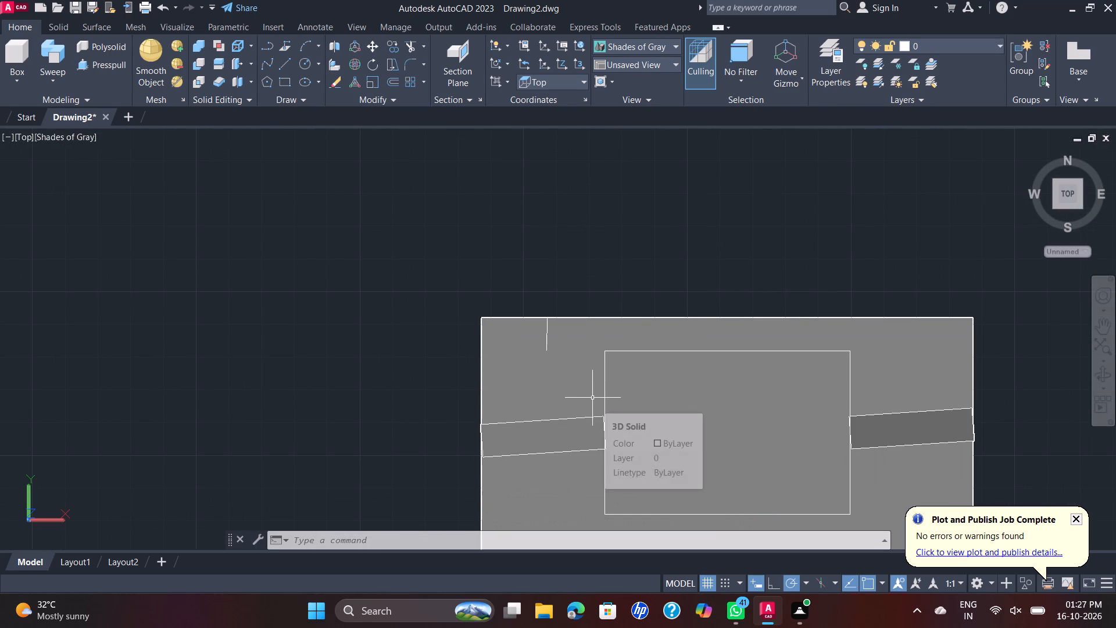
pyautogui.scroll(3, 599, 424)
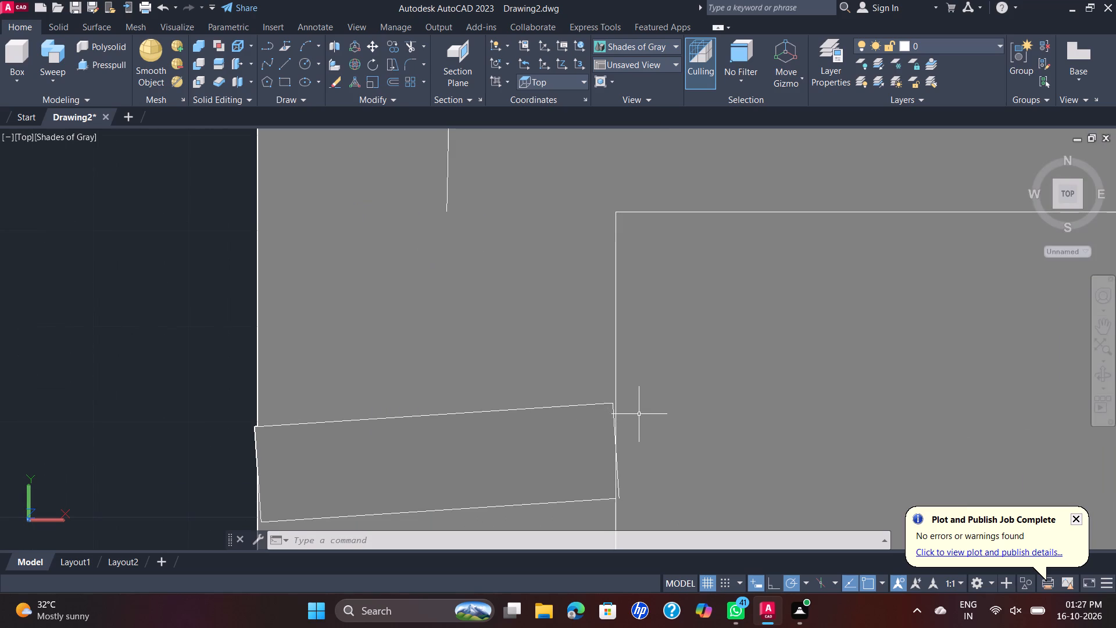
pyautogui.scroll(2, 638, 415)
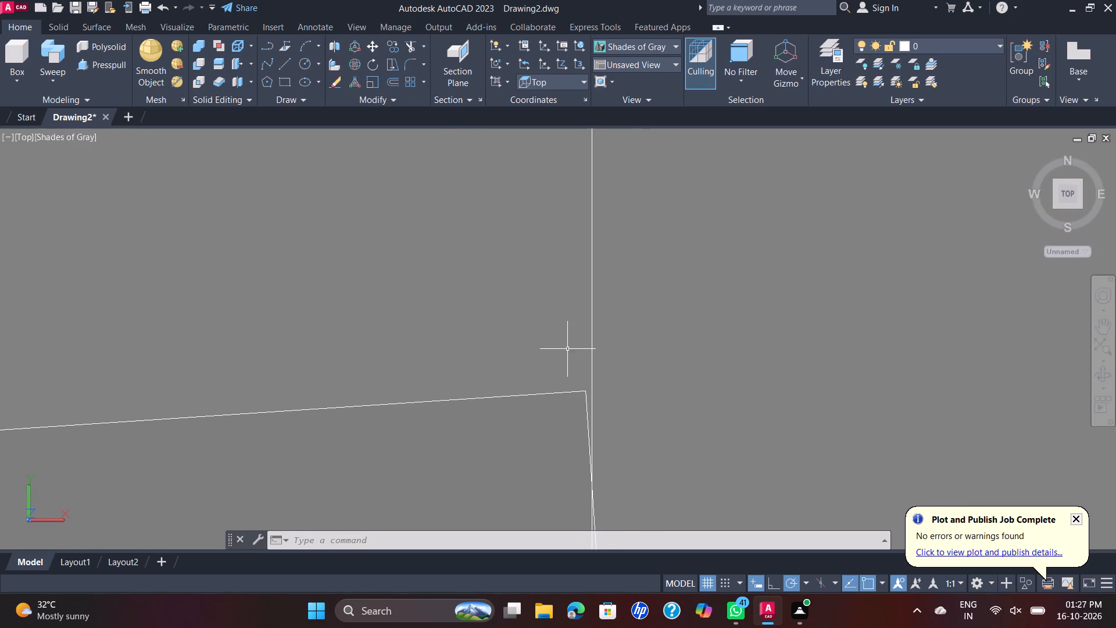
# Align the left sloped rib's two inner-end corners with the raised block's left edge, scaling the rib to the alignment points.
pyautogui.press('a')
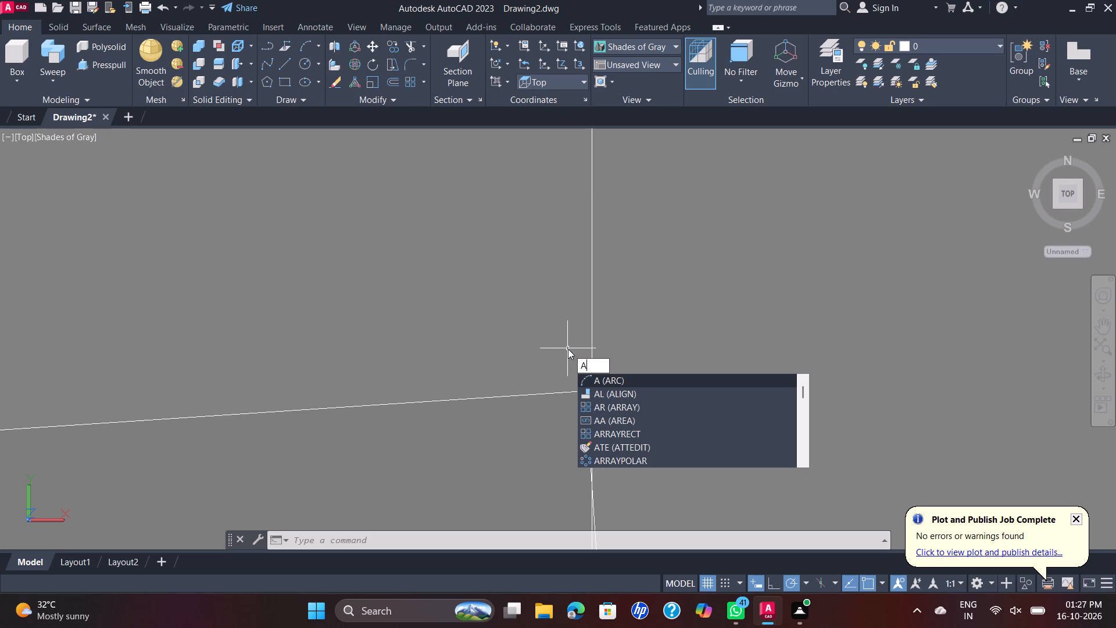
pyautogui.press('l')
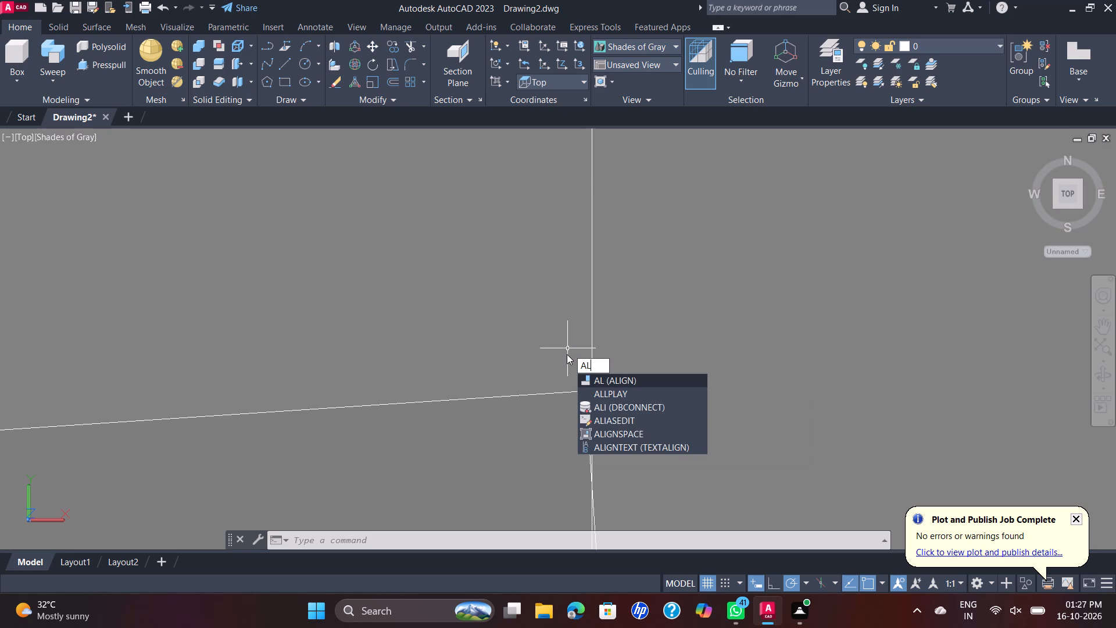
pyautogui.press('Return')
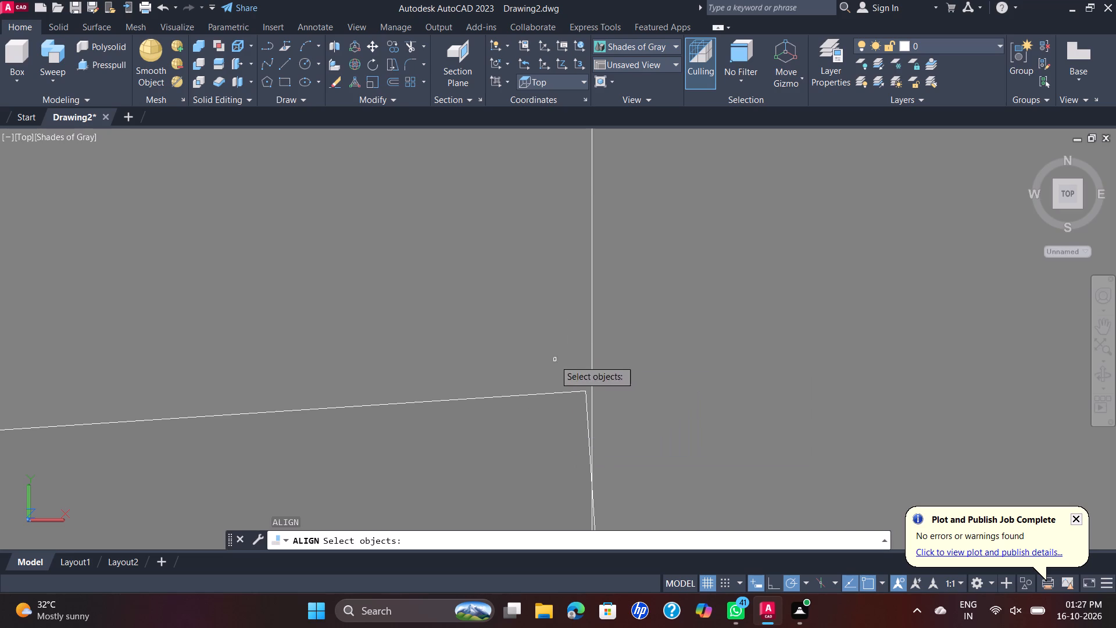
pyautogui.scroll(-3, 523, 347)
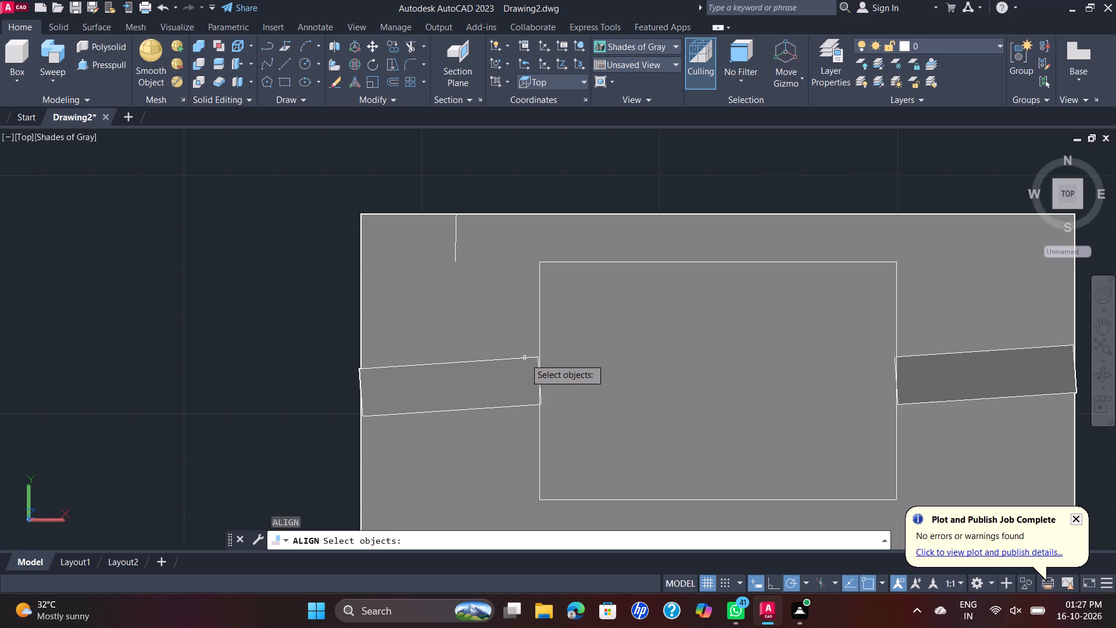
pyautogui.click(525, 358)
pyautogui.scroll(1, 527, 357)
pyautogui.rightClick(527, 357)
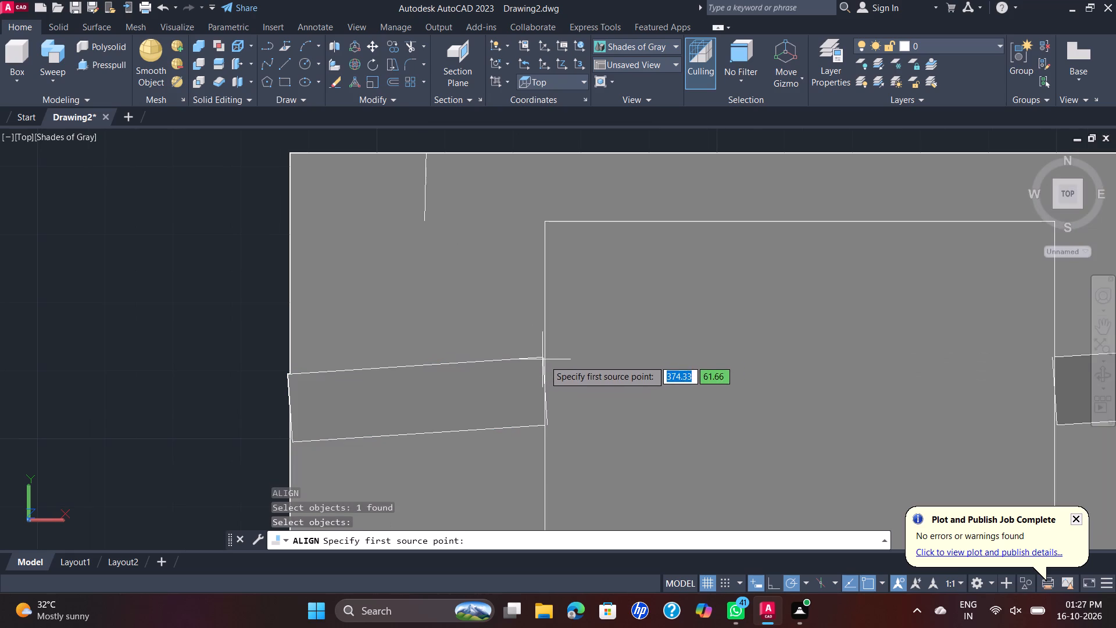
pyautogui.scroll(2, 544, 361)
pyautogui.click(540, 359)
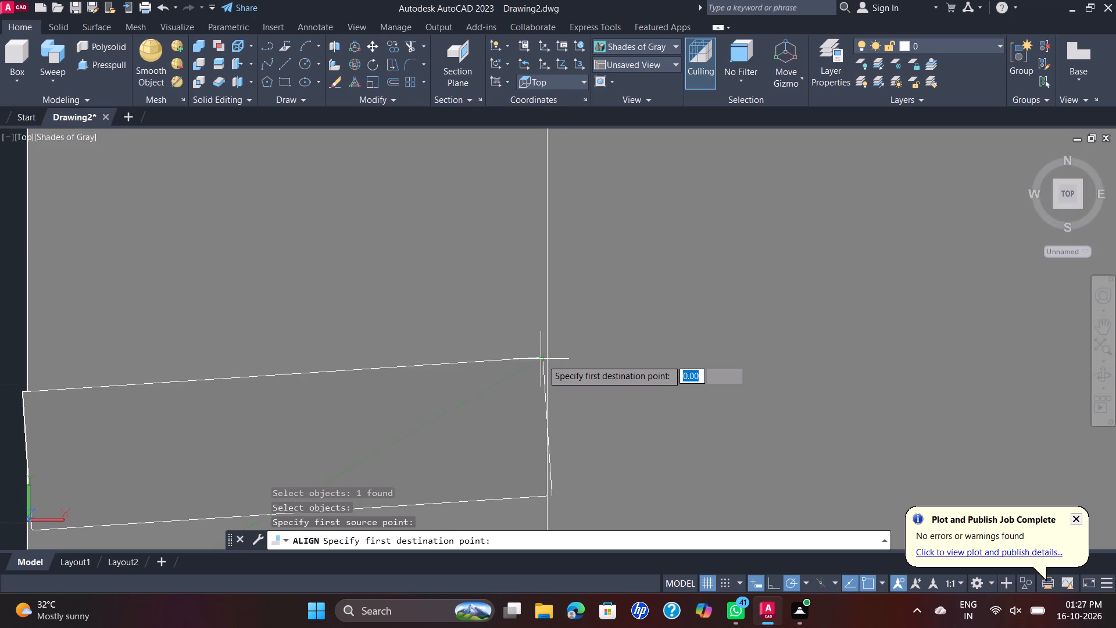
pyautogui.click(548, 357)
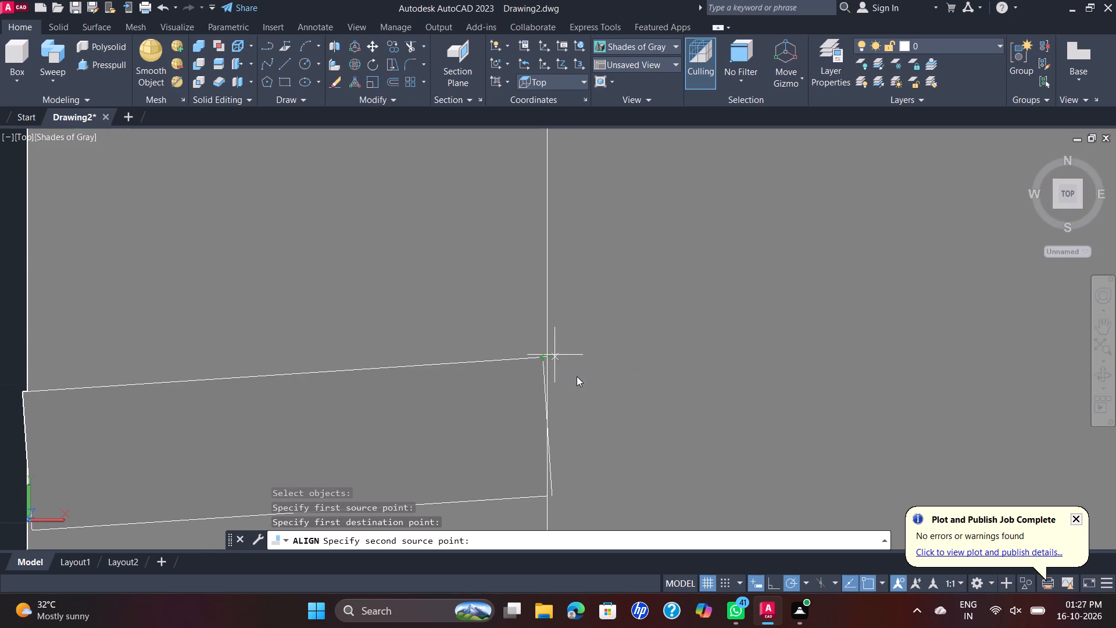
pyautogui.click(552, 499)
pyautogui.scroll(2, 544, 502)
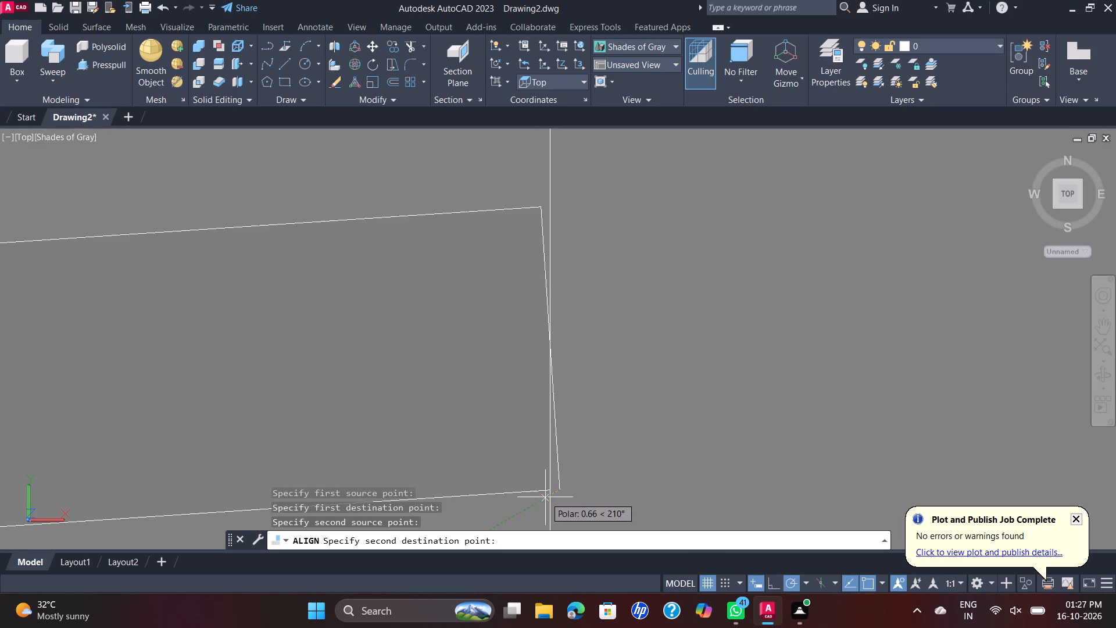
pyautogui.click(547, 491)
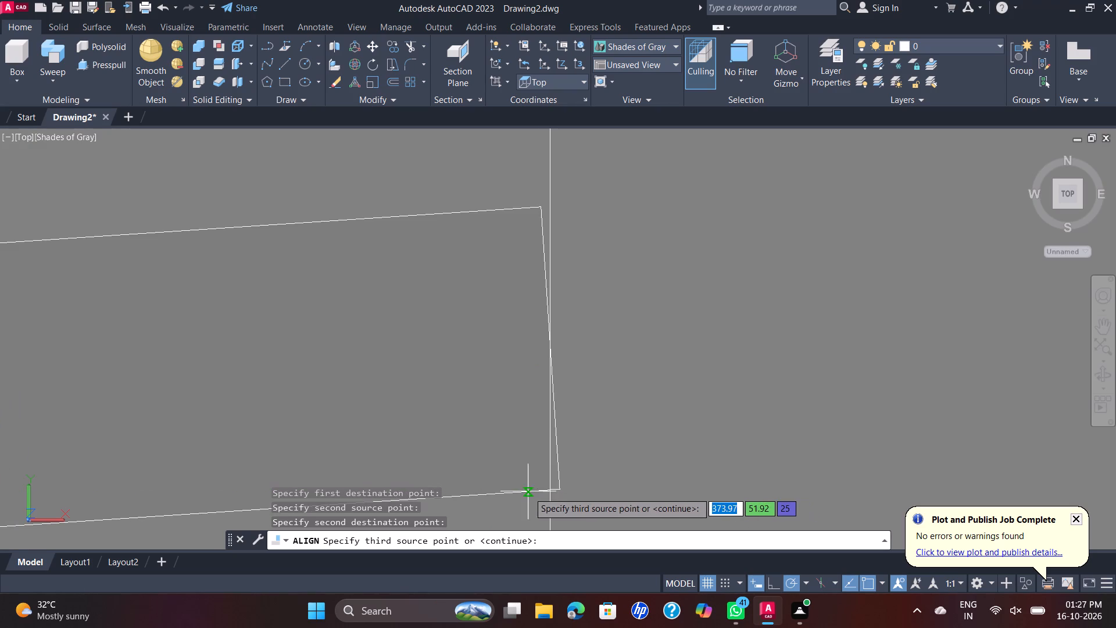
pyautogui.press('Return')
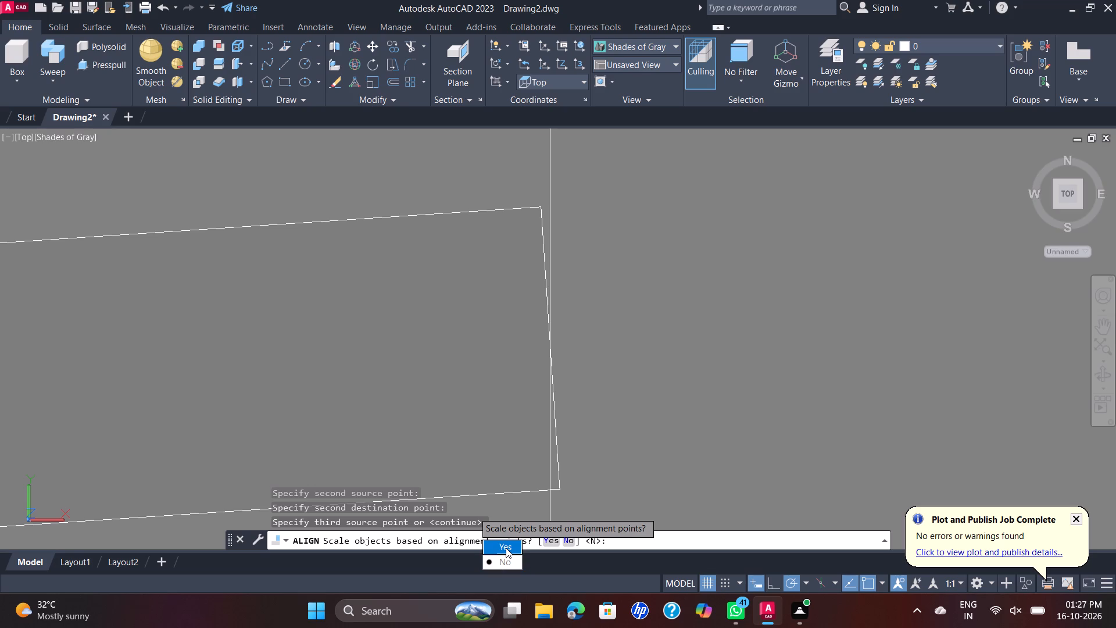
pyautogui.moveTo(506, 548); pyautogui.dragTo(473, 512)
# Align the right sloped rib's two inner-end corners with the raised block's right edge, scaling the rib to the alignment points.
pyautogui.scroll(-2, 650, 324)
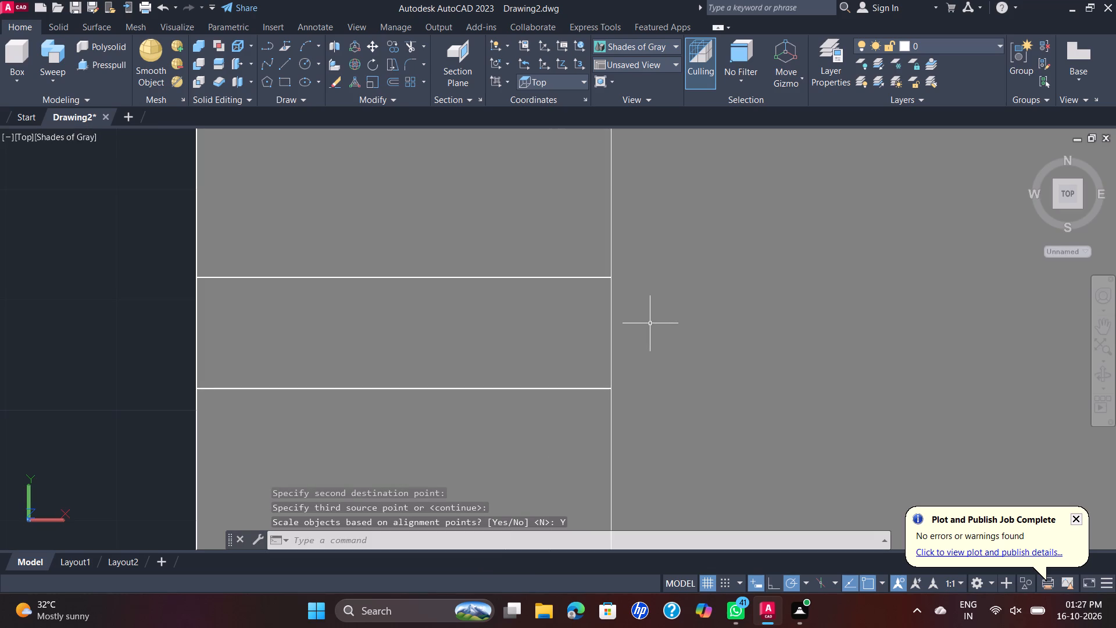
pyautogui.scroll(-1, 650, 324)
pyautogui.moveTo(765, 327); pyautogui.dragTo(429, 405, button='middle')
pyautogui.scroll(-1, 734, 342)
pyautogui.scroll(2, 749, 417)
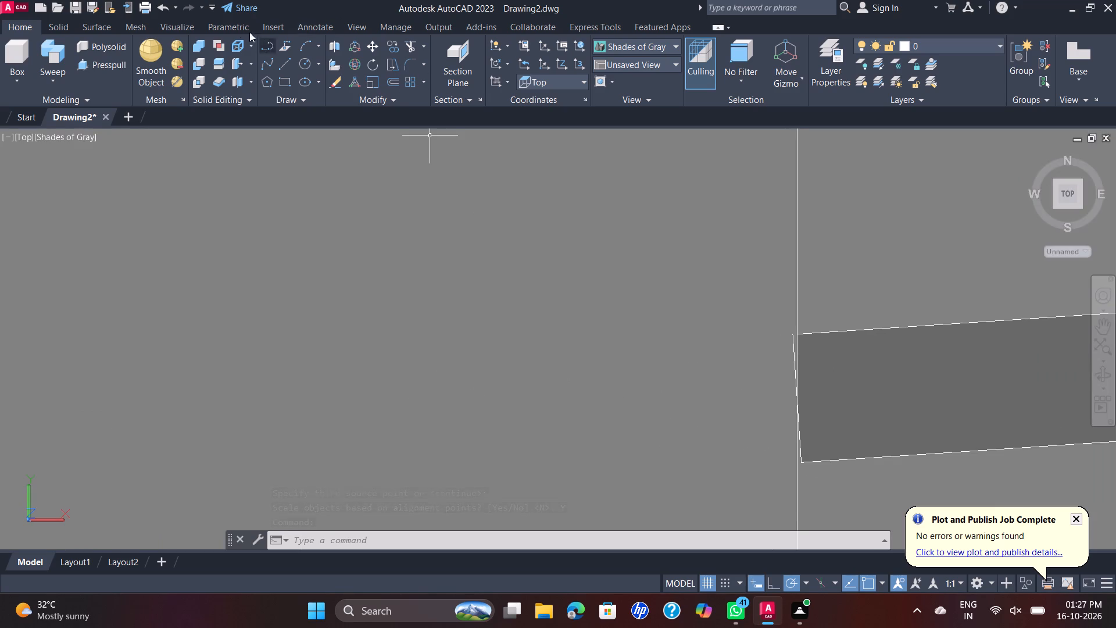
pyautogui.press('space')
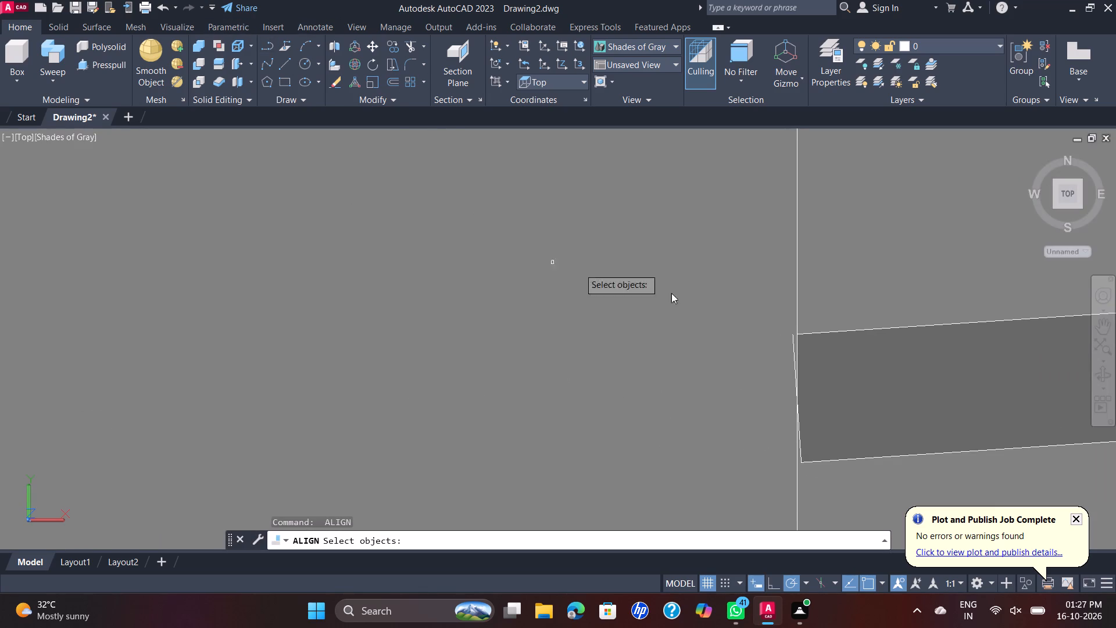
pyautogui.scroll(2, 846, 422)
pyautogui.moveTo(788, 479); pyautogui.dragTo(771, 457, button='middle')
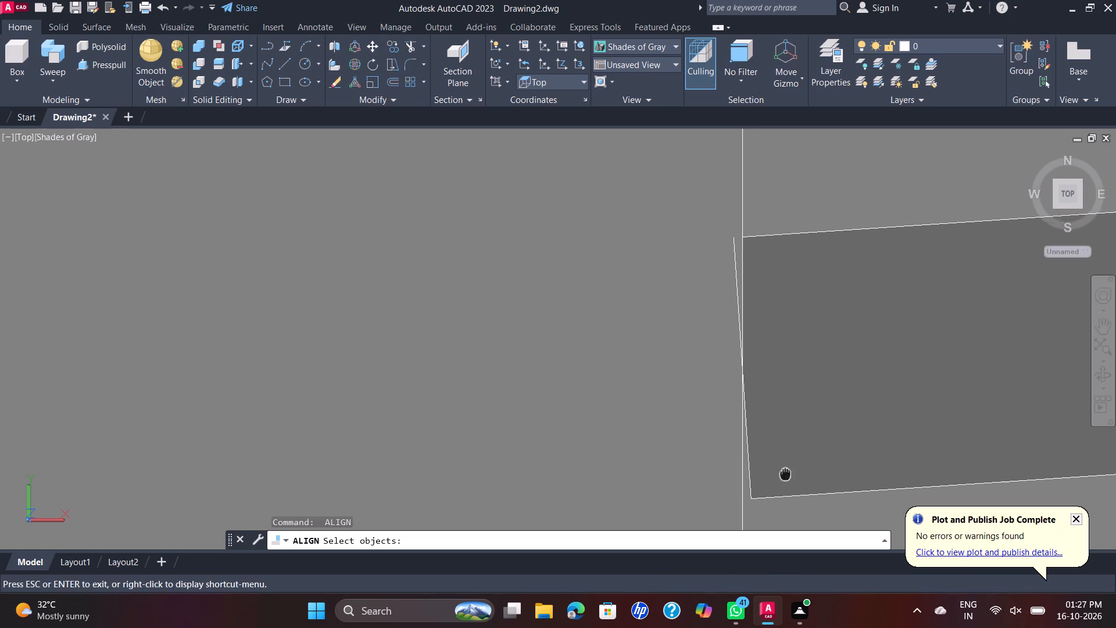
pyautogui.moveTo(771, 457); pyautogui.dragTo(710, 406, button='middle')
pyautogui.click(690, 426)
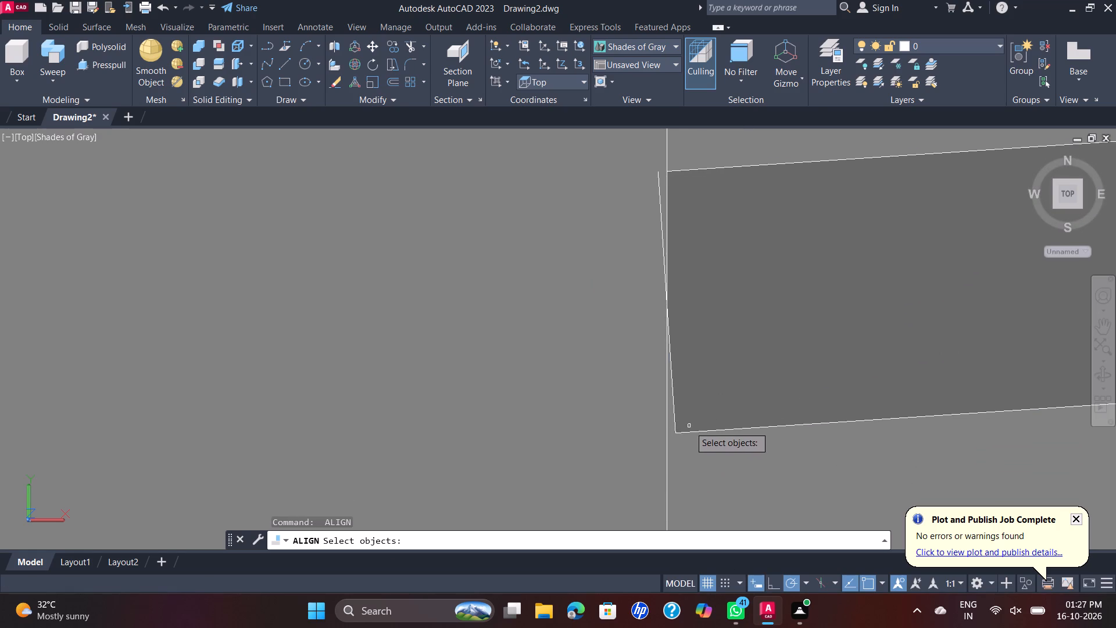
pyautogui.rightClick(696, 426)
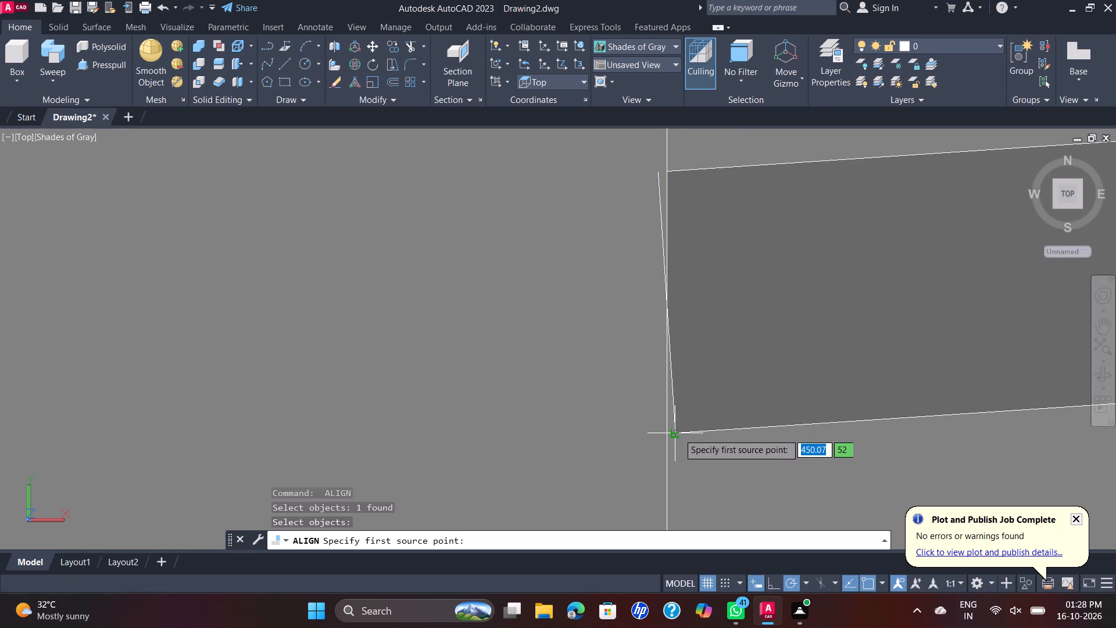
pyautogui.click(678, 433)
pyautogui.click(667, 431)
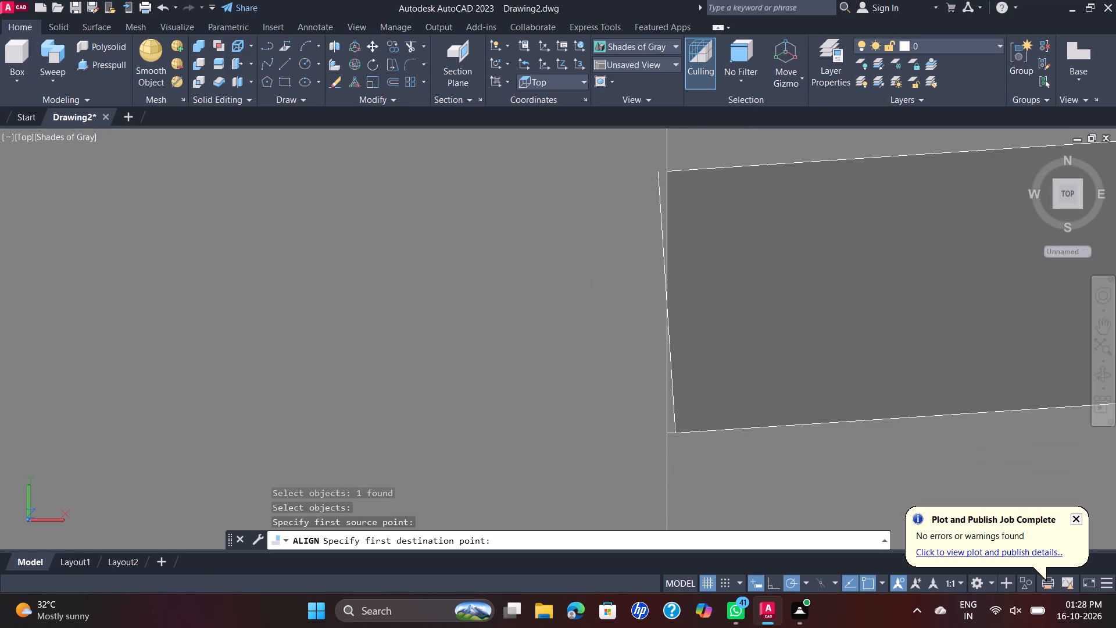
pyautogui.click(655, 176)
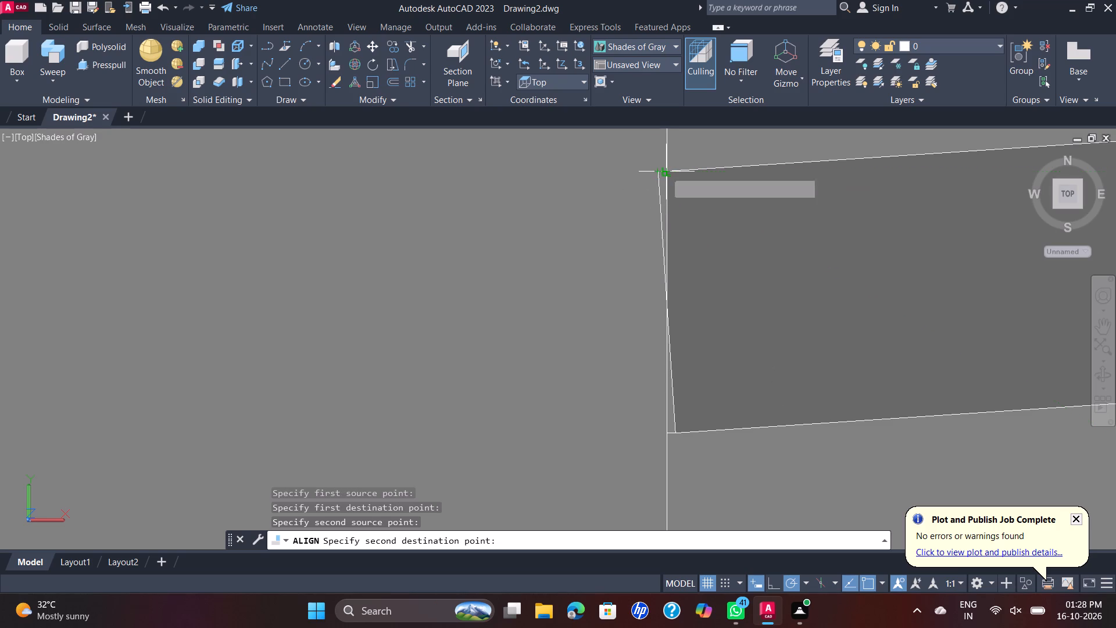
pyautogui.click(667, 171)
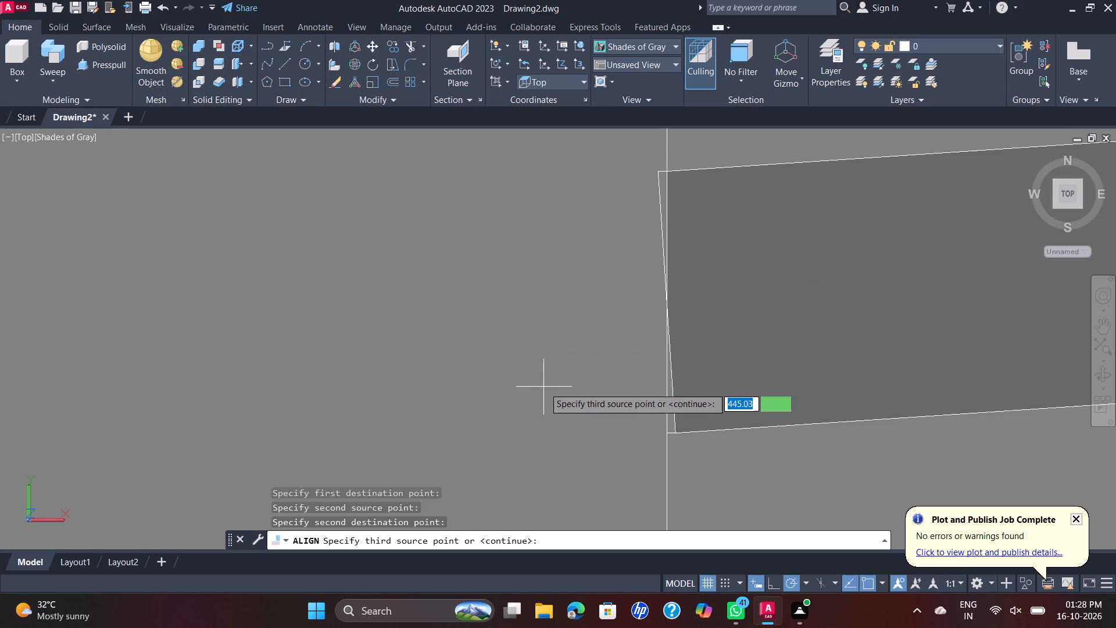
pyautogui.rightClick(545, 387)
pyautogui.moveTo(565, 419); pyautogui.dragTo(545, 387)
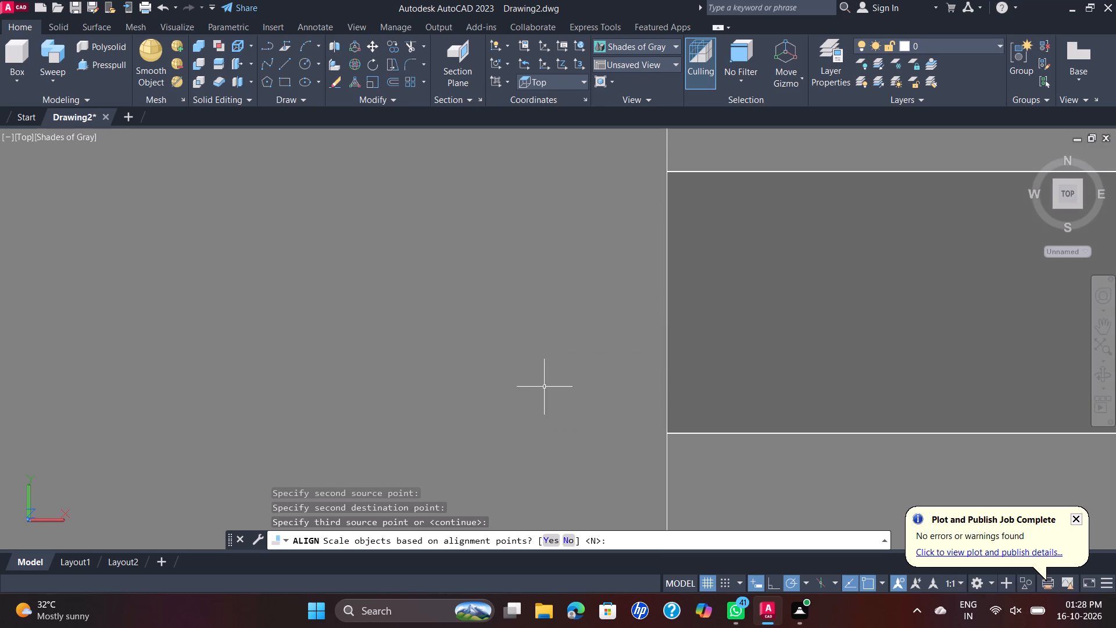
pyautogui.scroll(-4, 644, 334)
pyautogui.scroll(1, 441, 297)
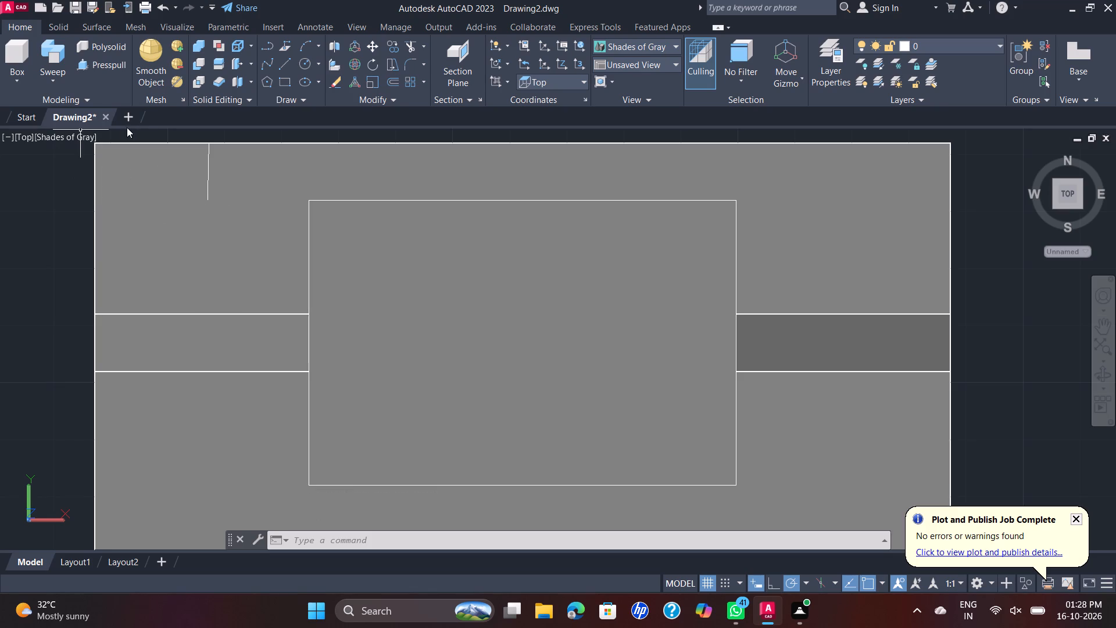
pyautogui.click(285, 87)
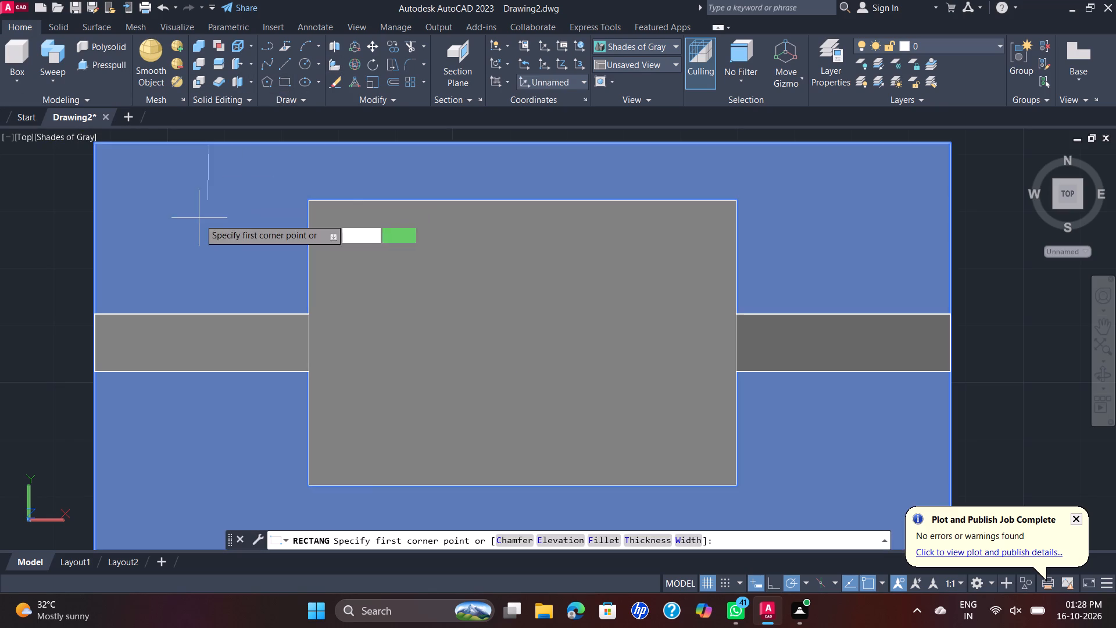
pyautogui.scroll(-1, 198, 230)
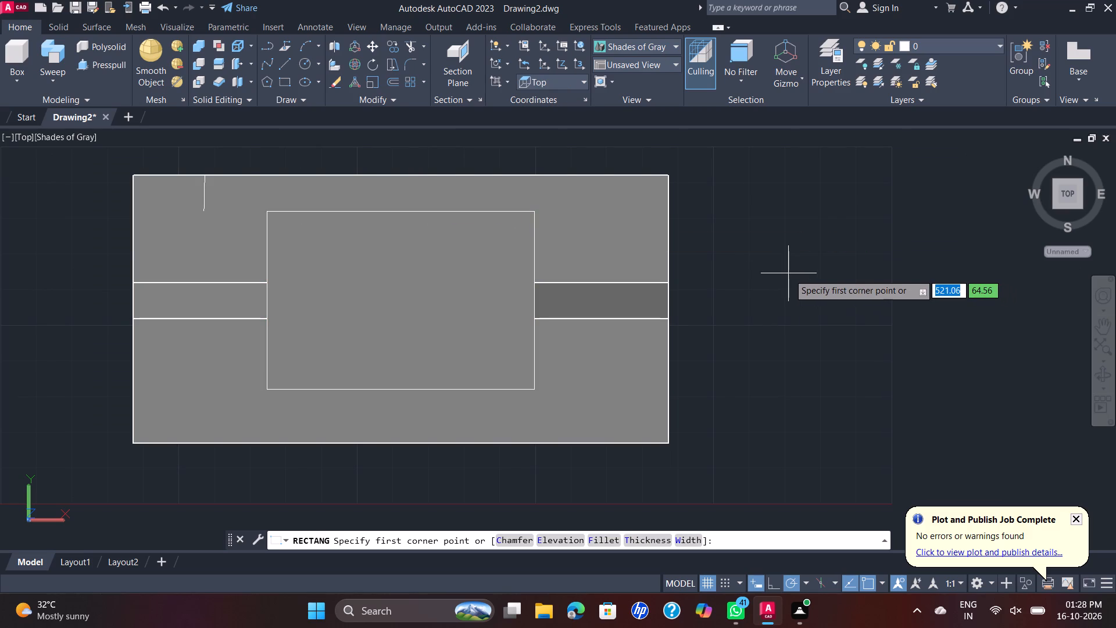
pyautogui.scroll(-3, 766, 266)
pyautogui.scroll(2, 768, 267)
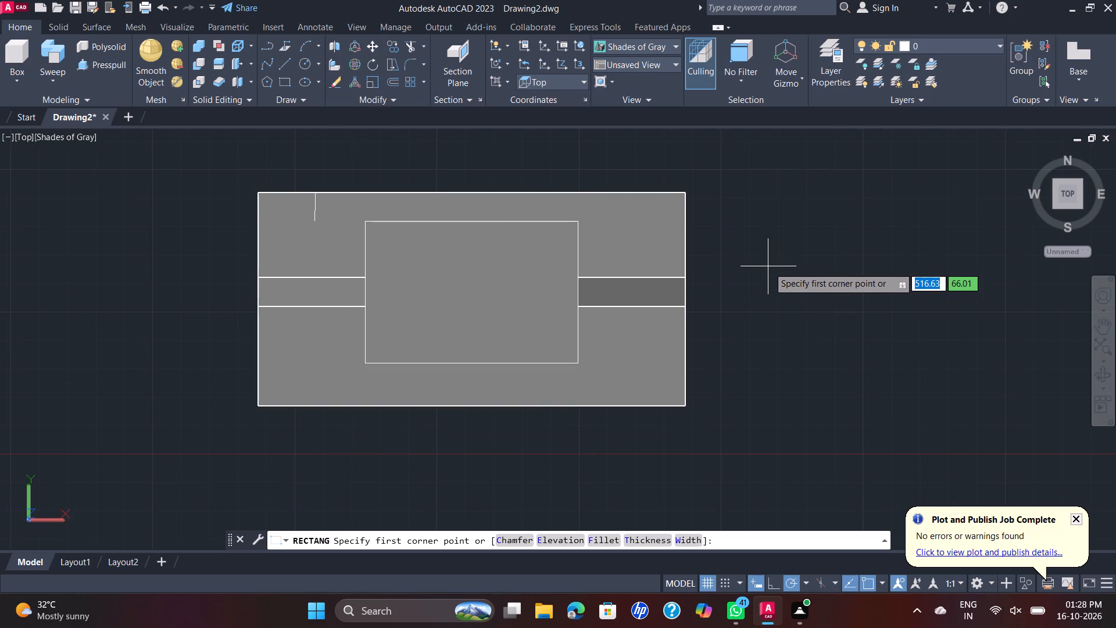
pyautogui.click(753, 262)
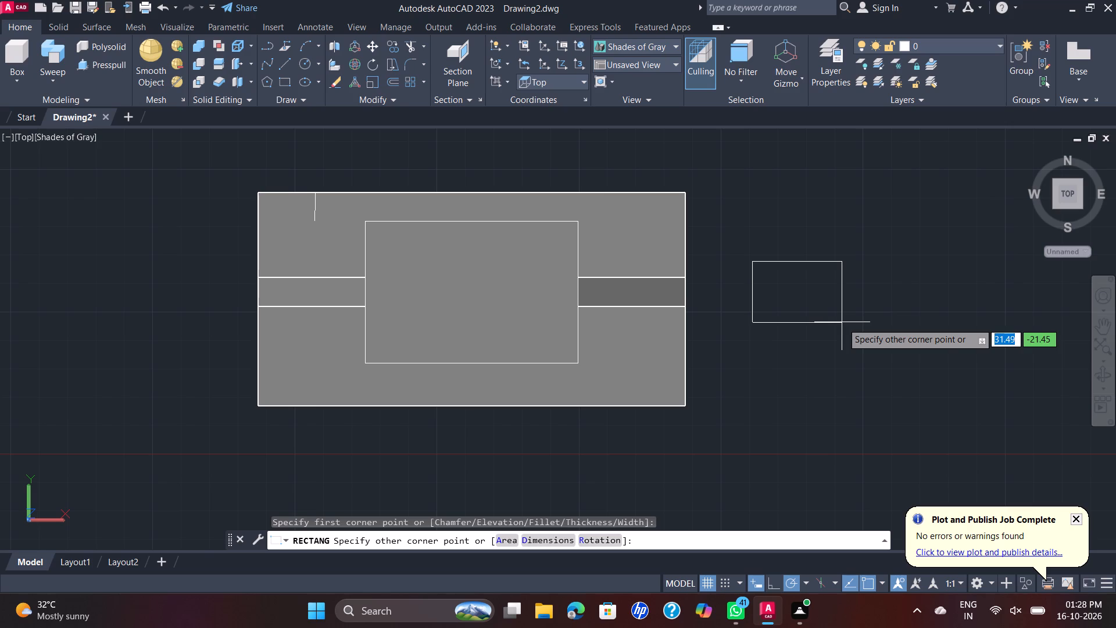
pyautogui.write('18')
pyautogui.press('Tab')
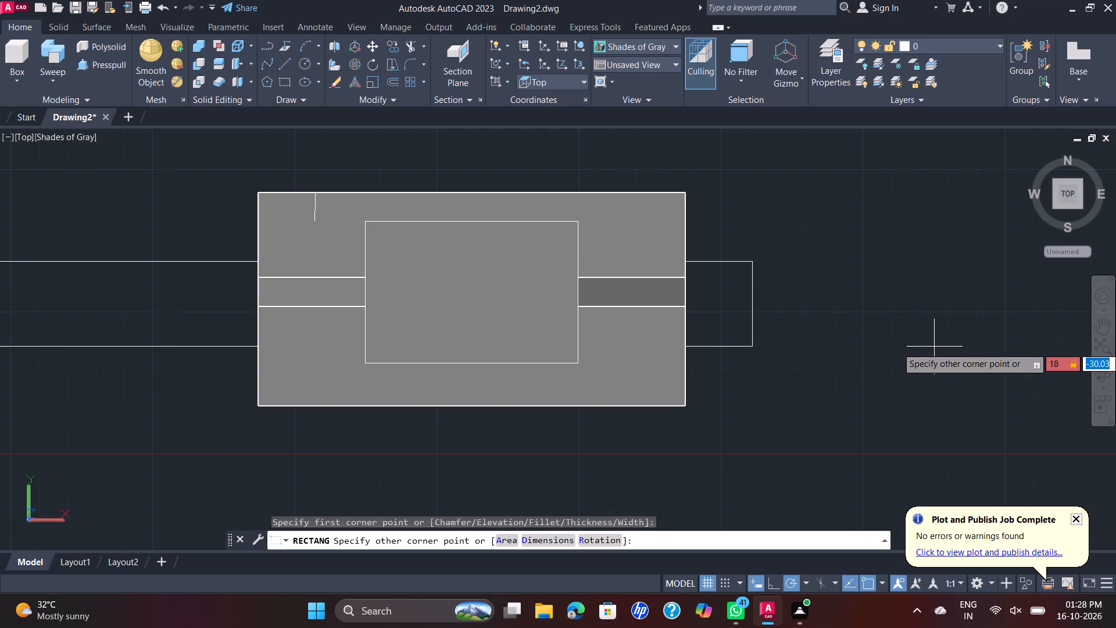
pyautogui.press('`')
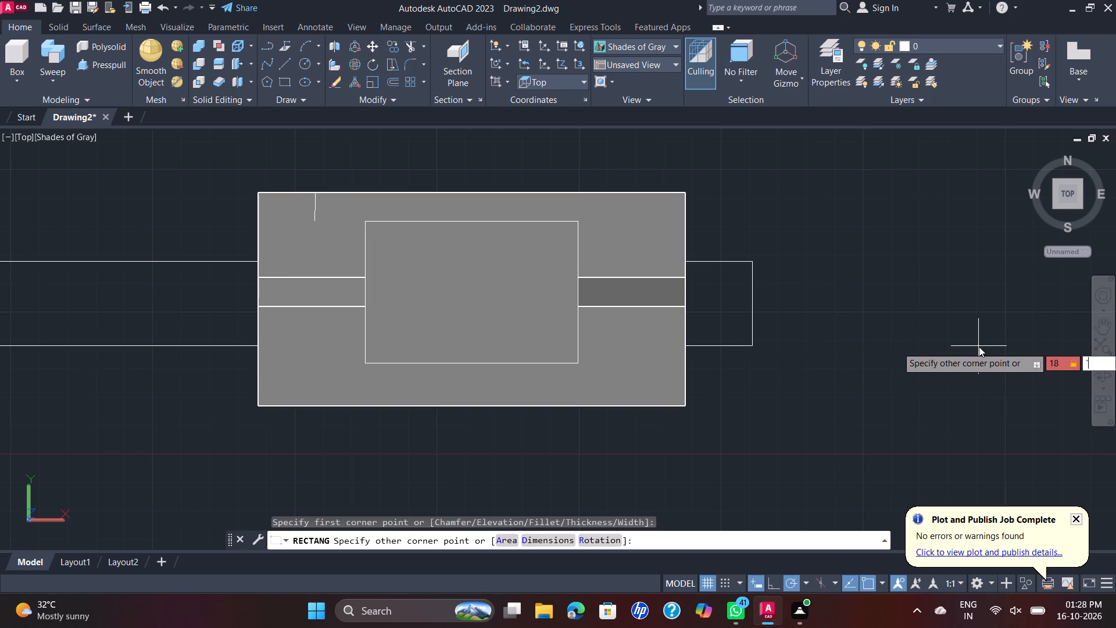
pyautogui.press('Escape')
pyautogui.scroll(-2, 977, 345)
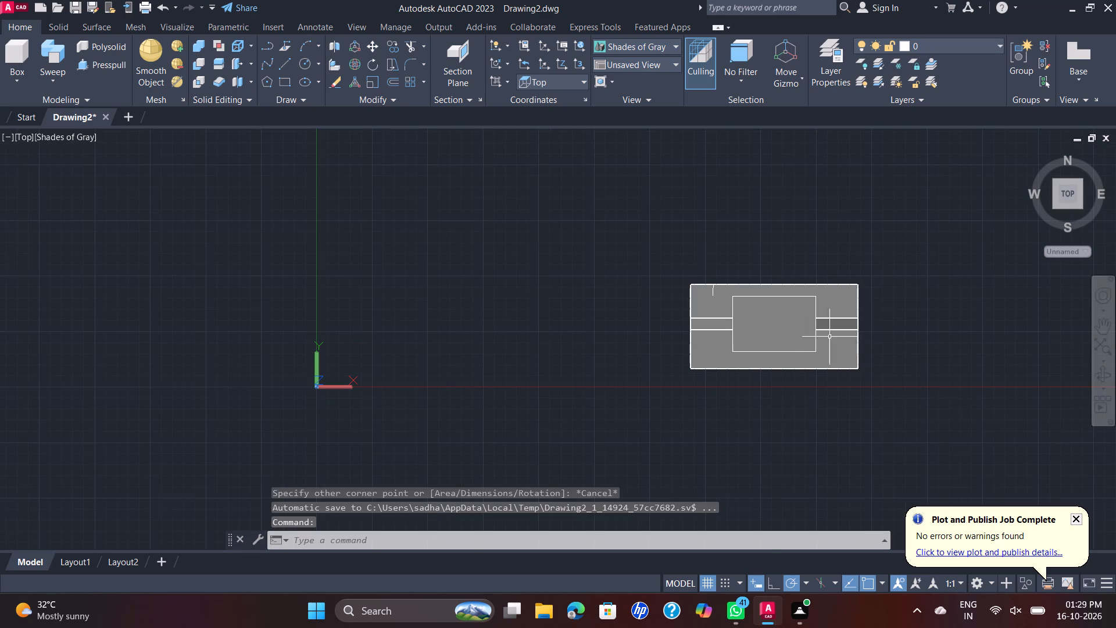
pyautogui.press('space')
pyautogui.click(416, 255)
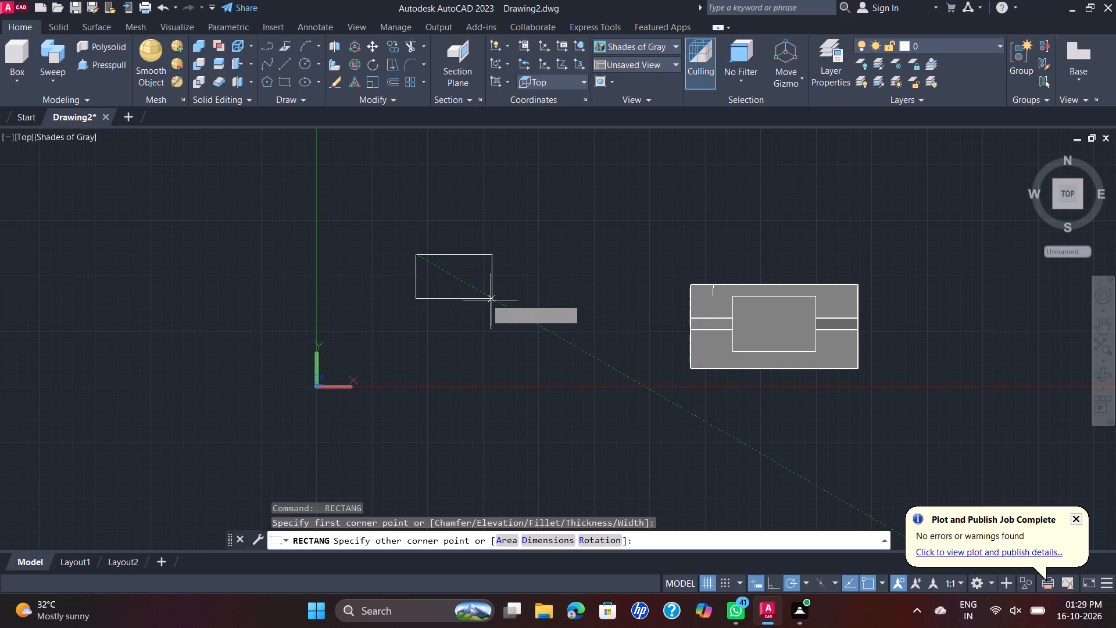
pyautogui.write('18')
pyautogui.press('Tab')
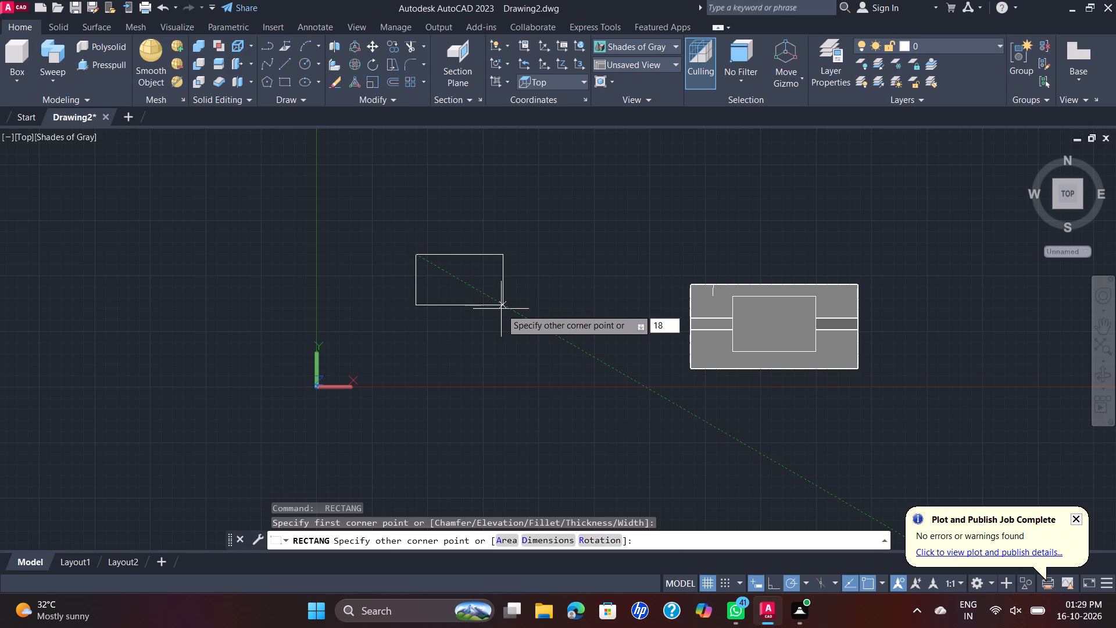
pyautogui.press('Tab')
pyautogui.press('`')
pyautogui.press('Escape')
# Draw an 18 x 10 mm rectangle in the empty space to the left of the block model.
pyautogui.press('space')
pyautogui.click(389, 244)
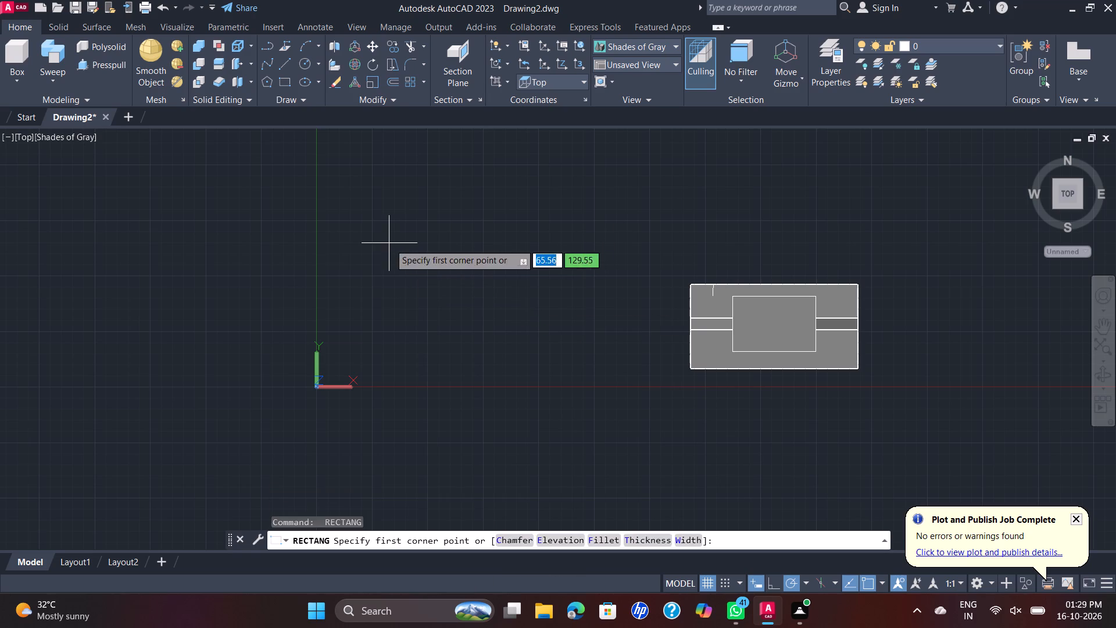
pyautogui.write('18')
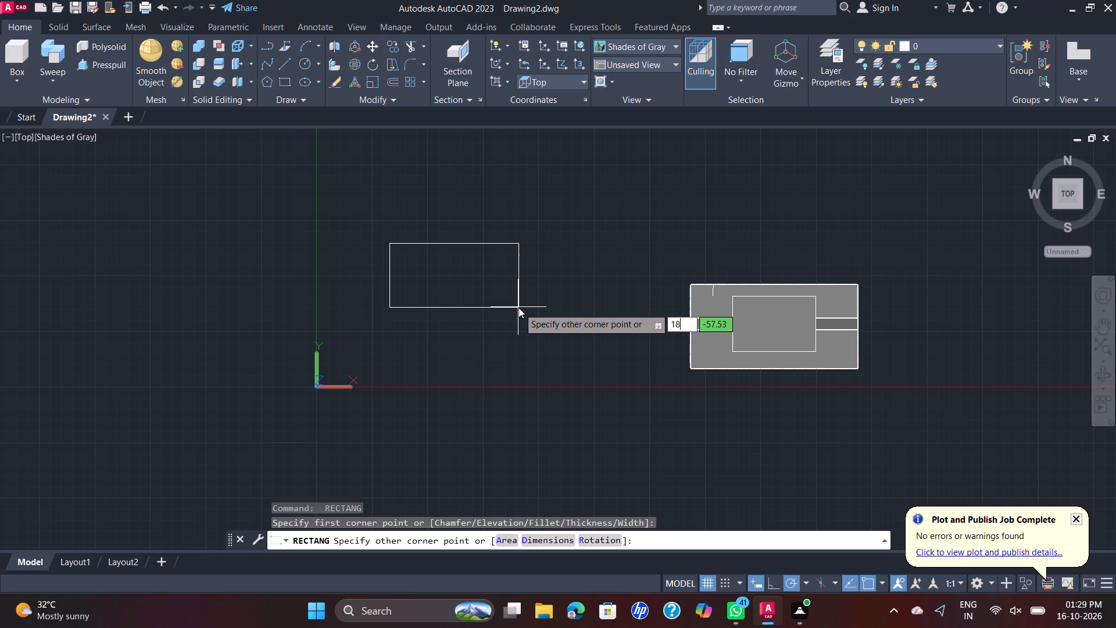
pyautogui.press('Tab')
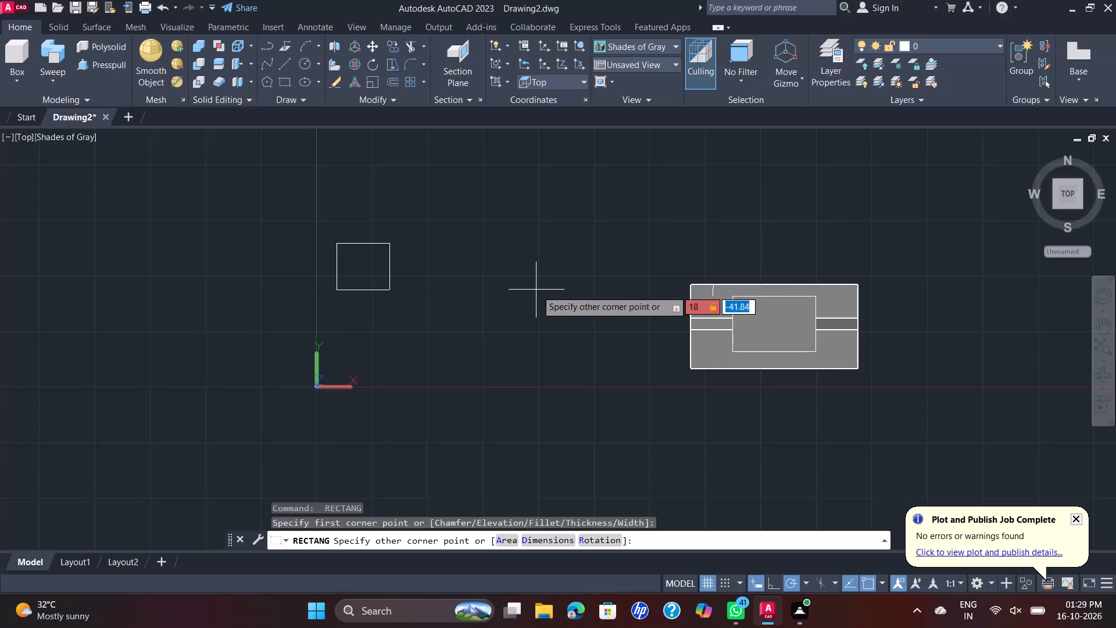
pyautogui.write('10')
pyautogui.press('Return')
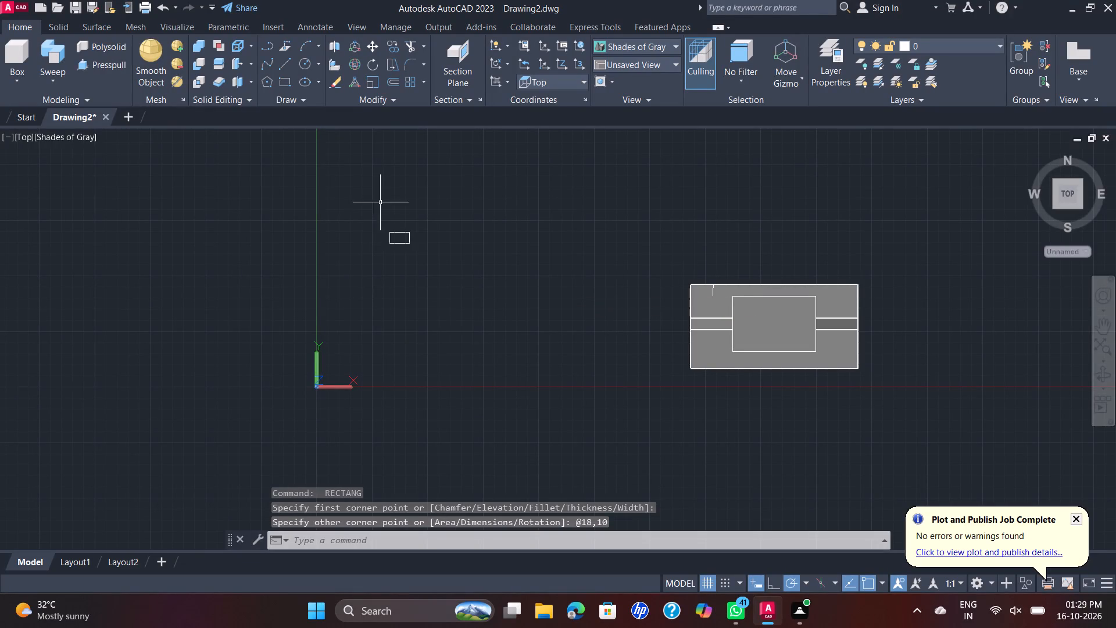
# Check the new rectangle's width and height with temporary dimension previews, without placing any dimension.
pyautogui.scroll(4, 414, 233)
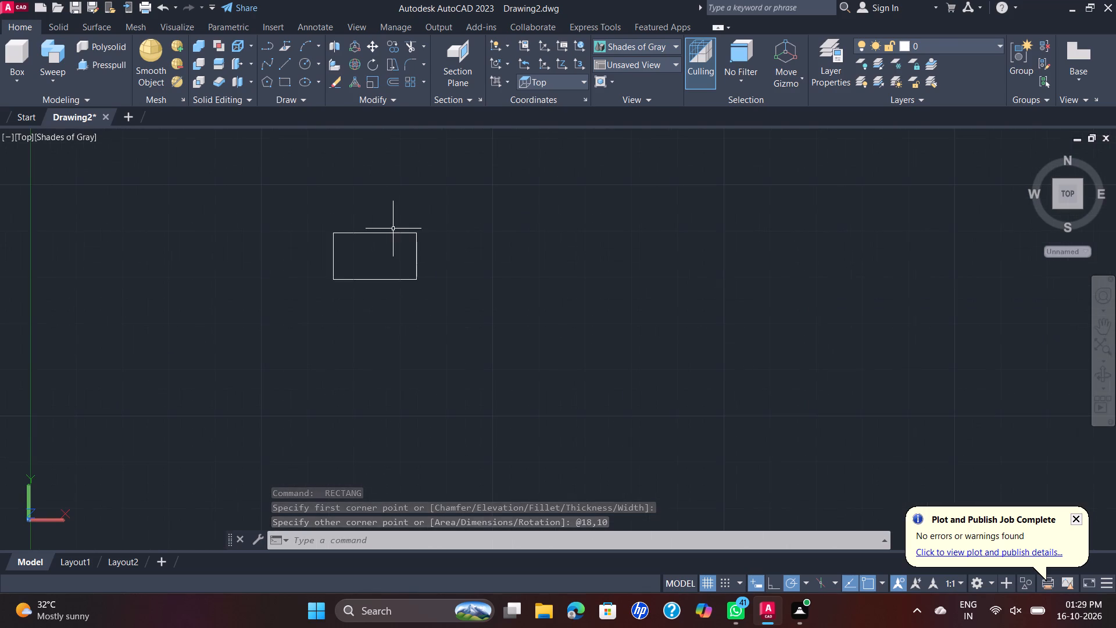
pyautogui.scroll(-2, 340, 189)
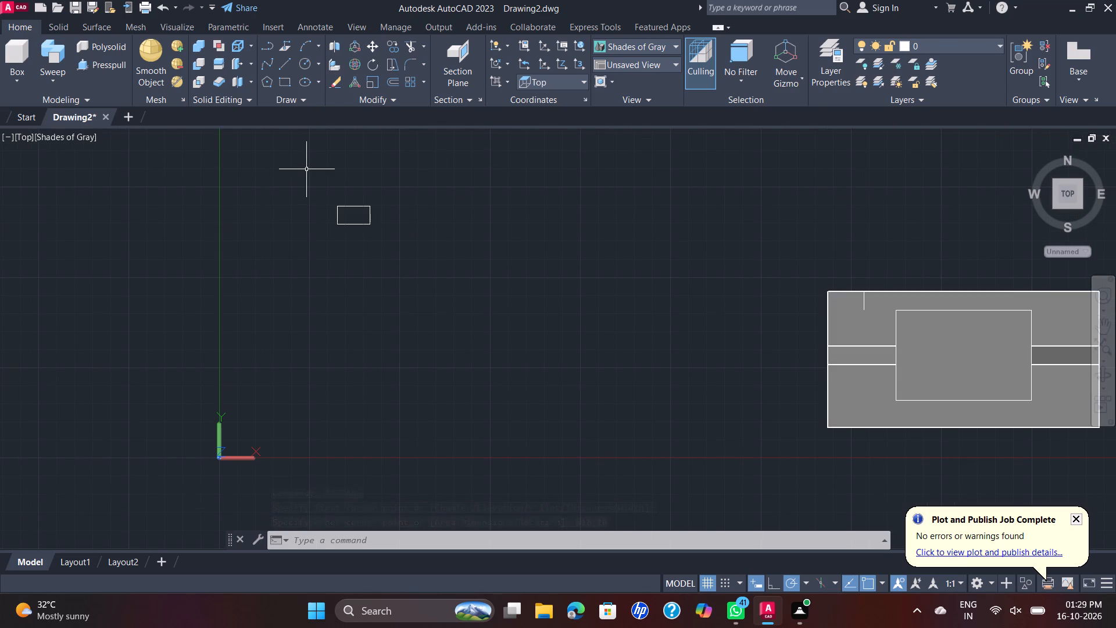
pyautogui.write('DIM')
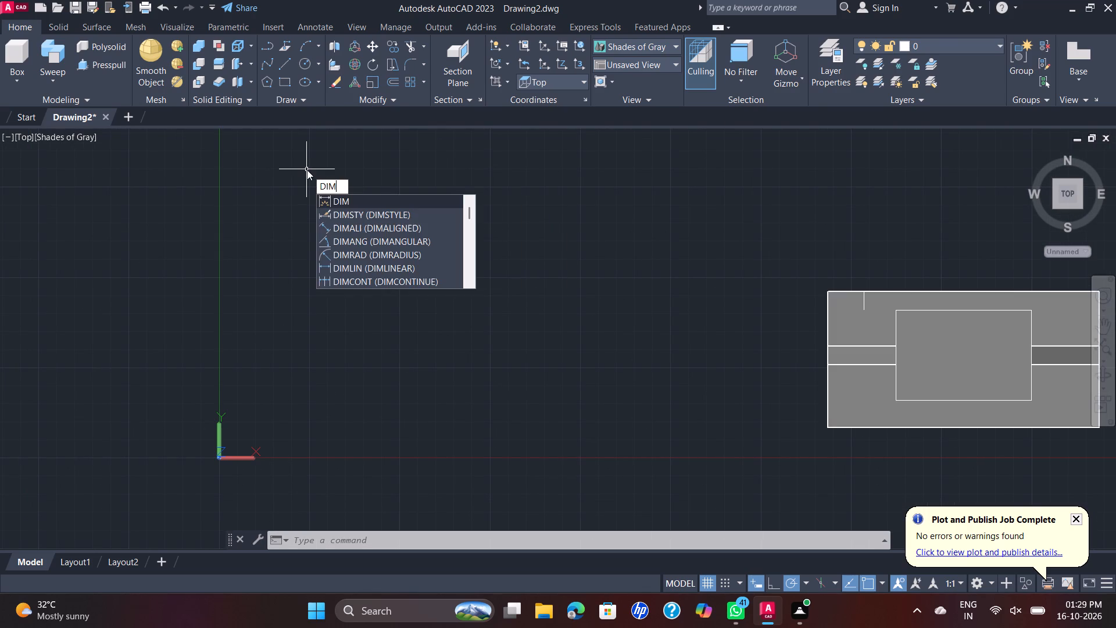
pyautogui.press('Return')
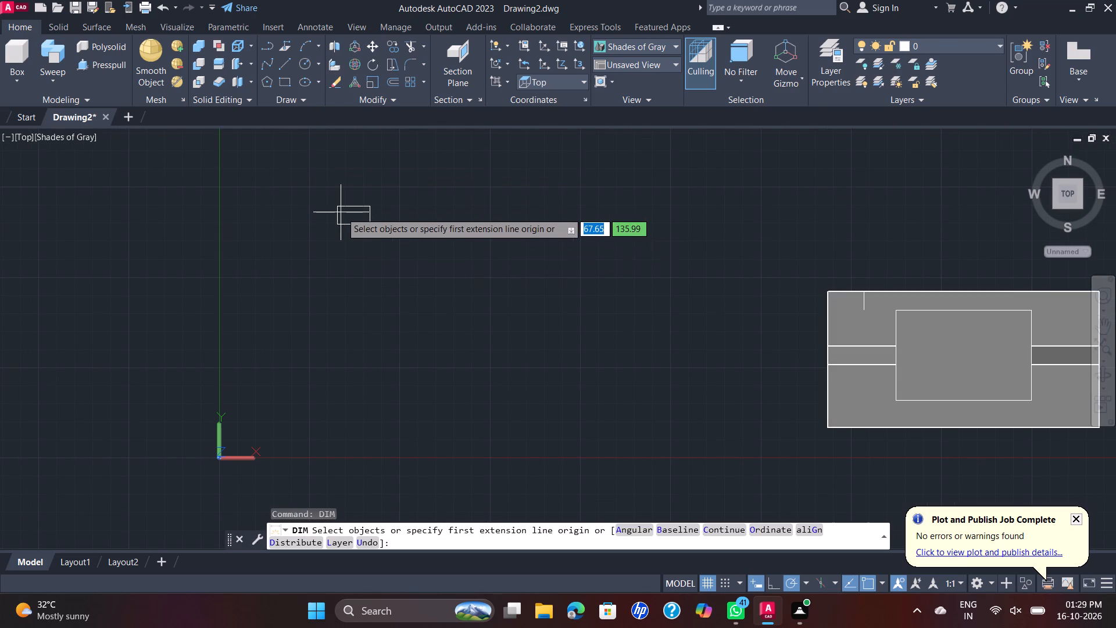
pyautogui.scroll(2, 356, 208)
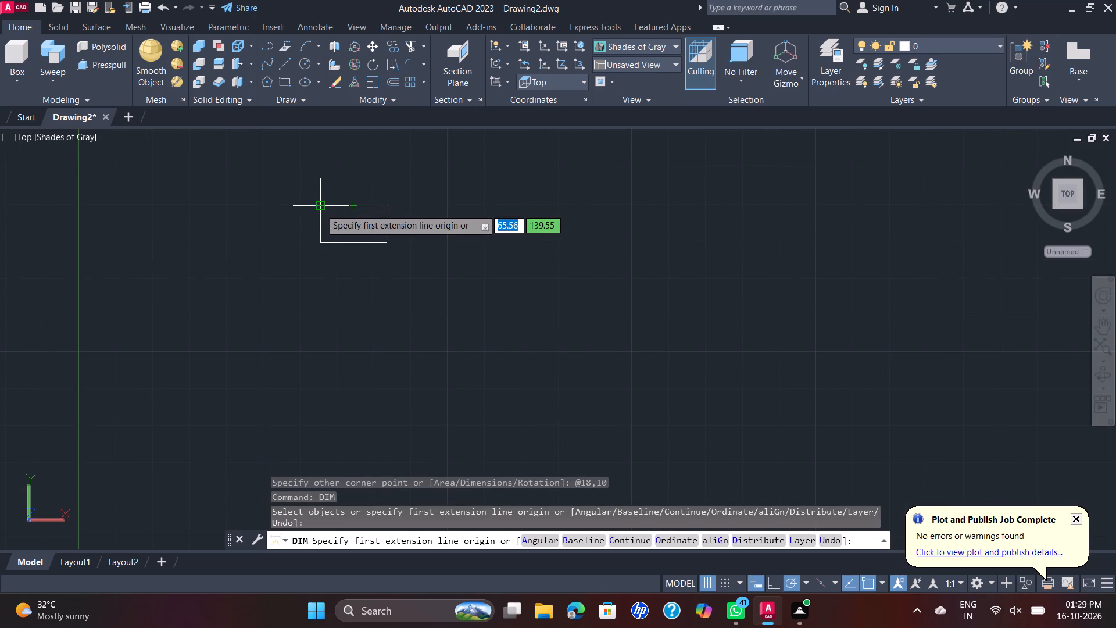
pyautogui.click(320, 209)
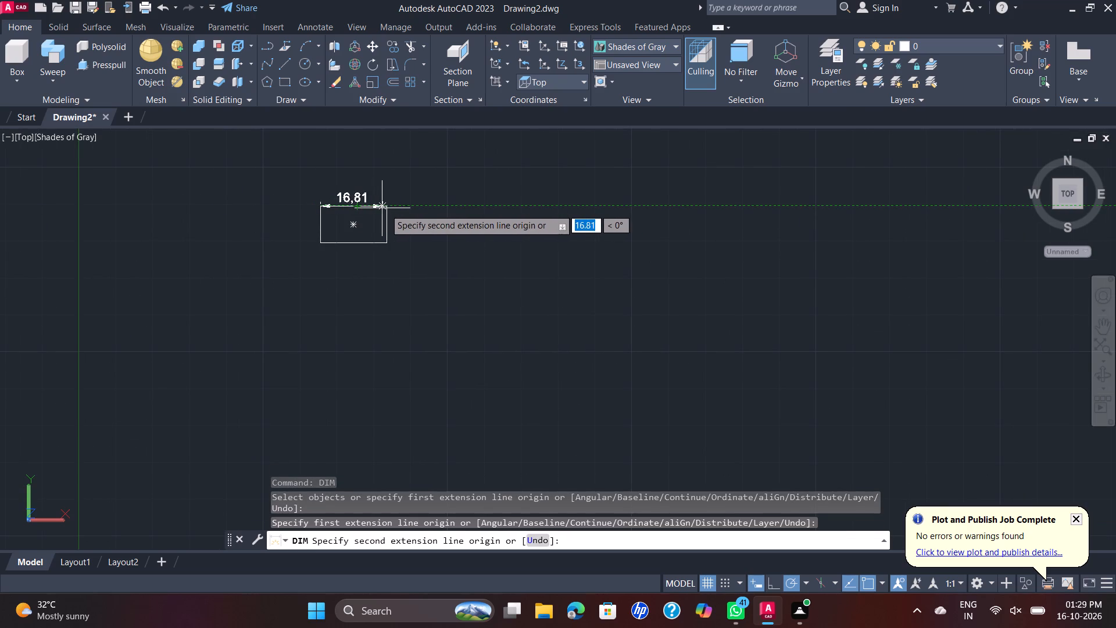
pyautogui.press('Escape')
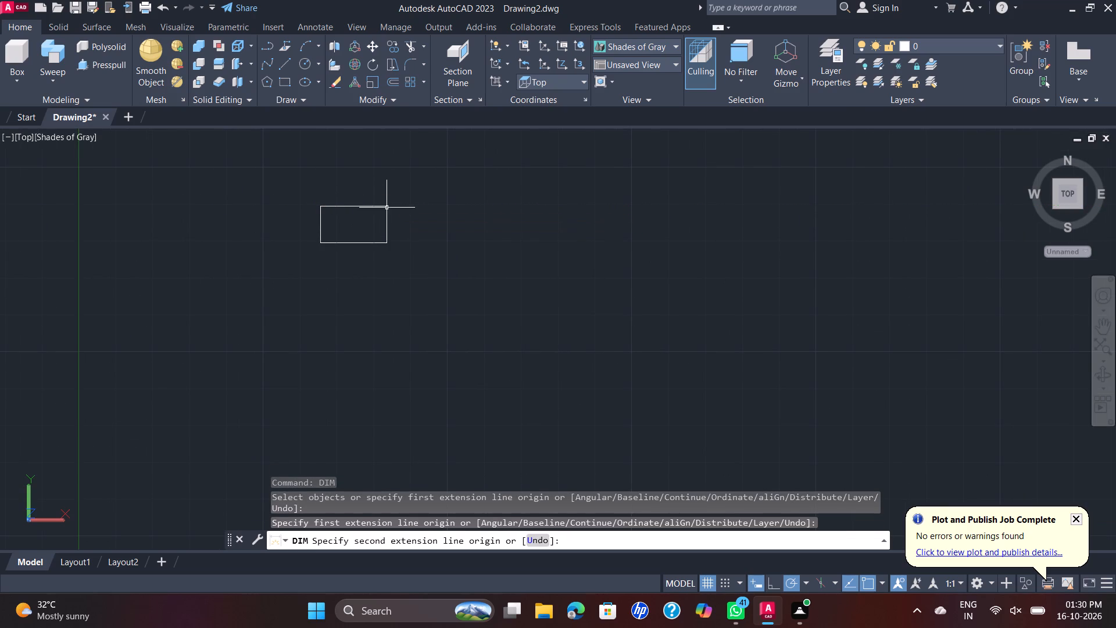
pyautogui.press('space')
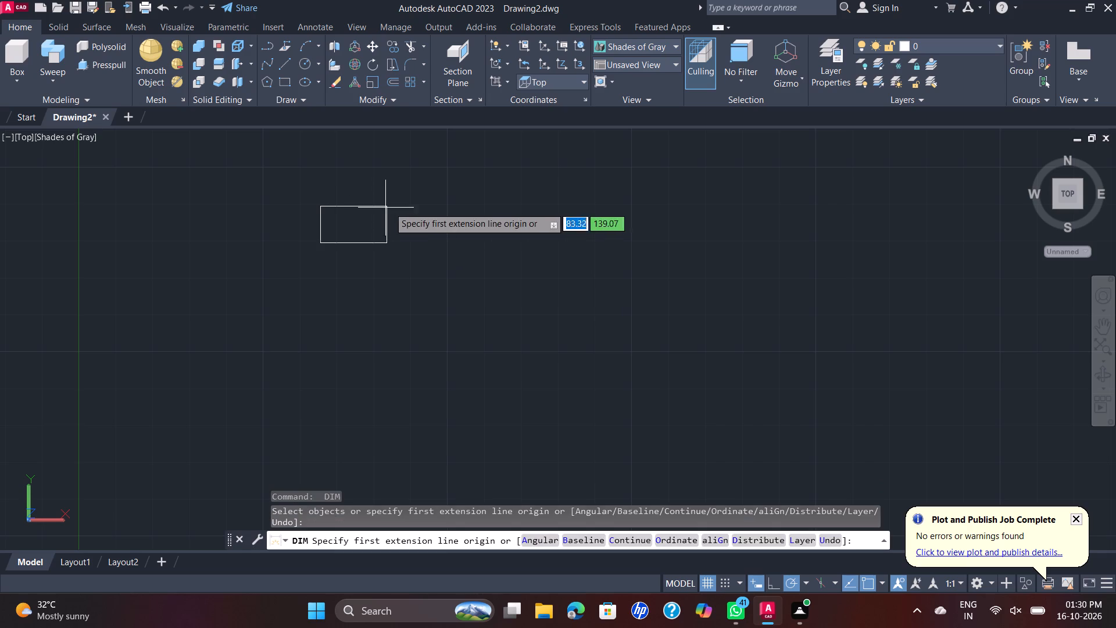
pyautogui.click(389, 208)
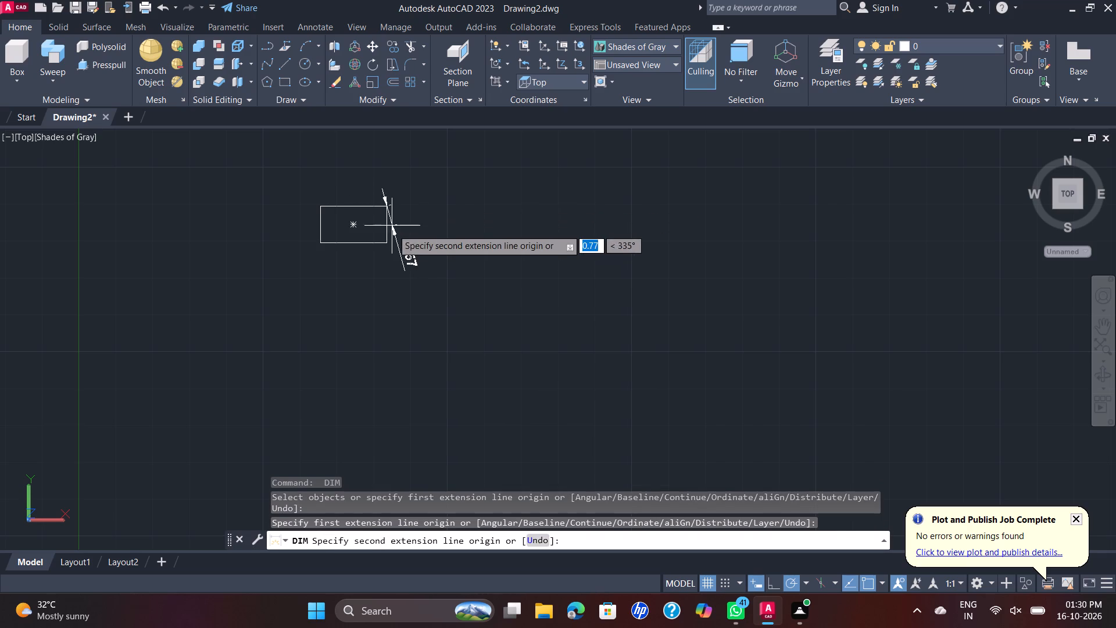
pyautogui.press('Escape')
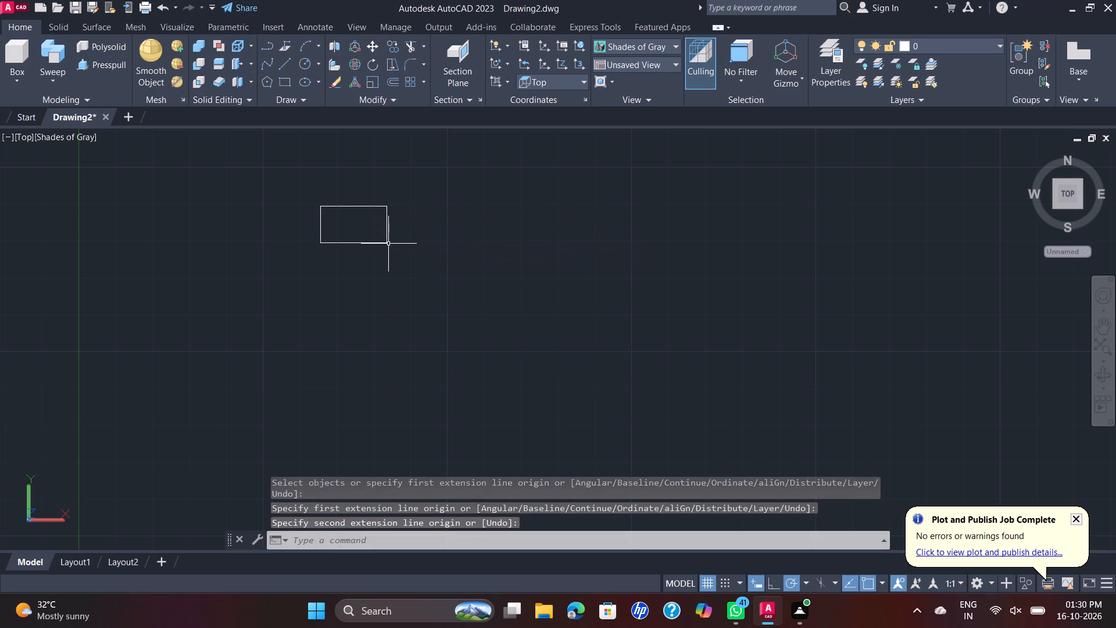
# Move the 18 x 10 mm rectangle by its top edge midpoint to the free end of the 10 mm line on the block.
pyautogui.scroll(1, 397, 222)
pyautogui.scroll(-2, 396, 217)
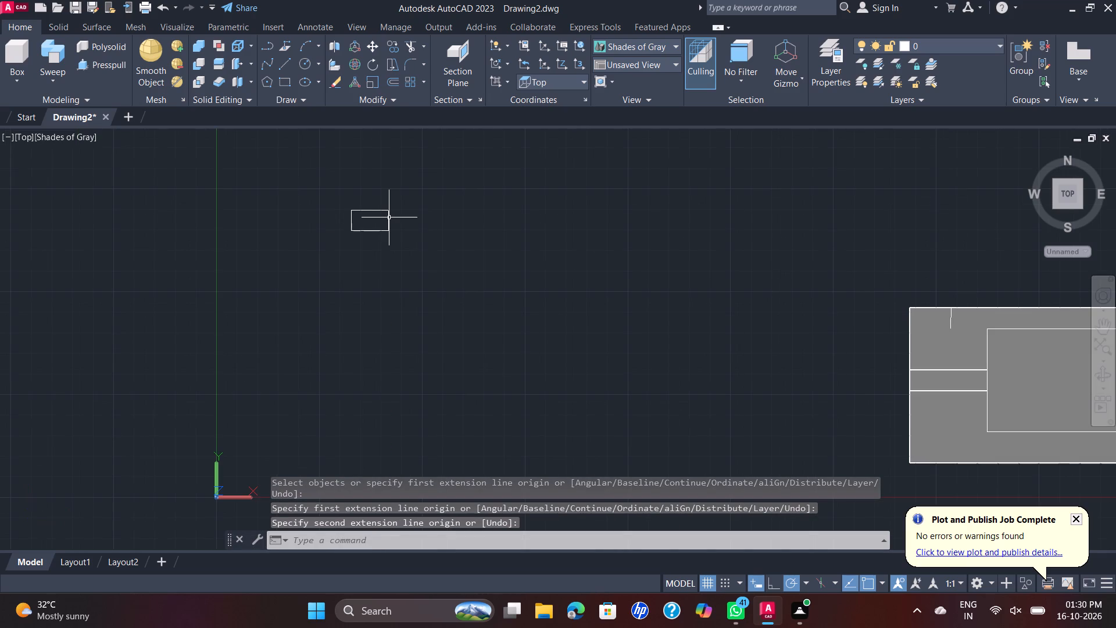
pyautogui.click(320, 190)
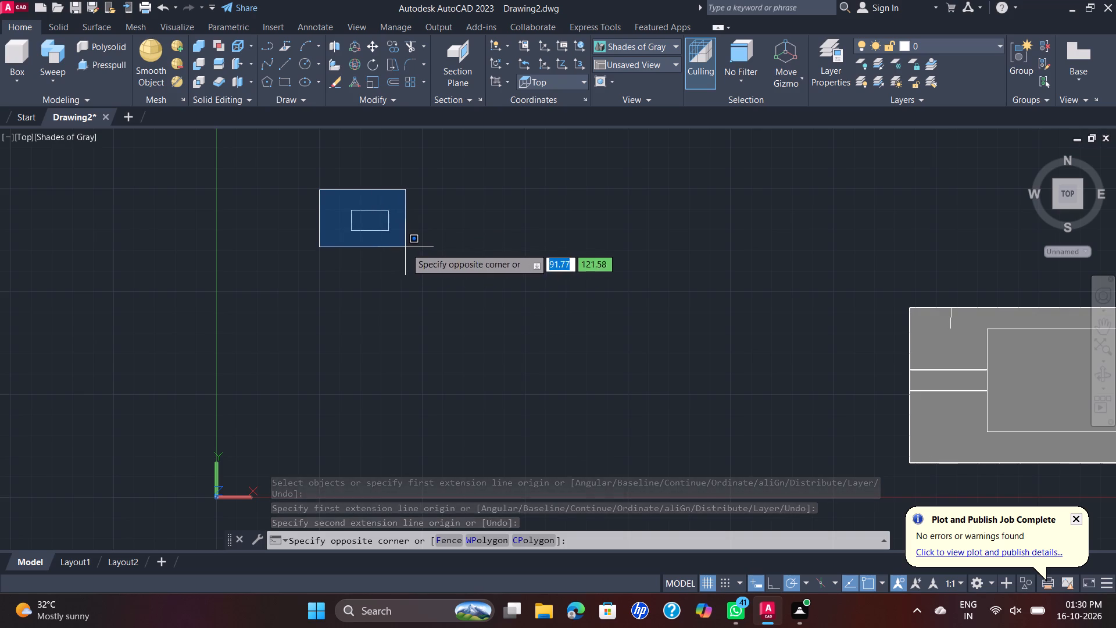
pyautogui.click(406, 247)
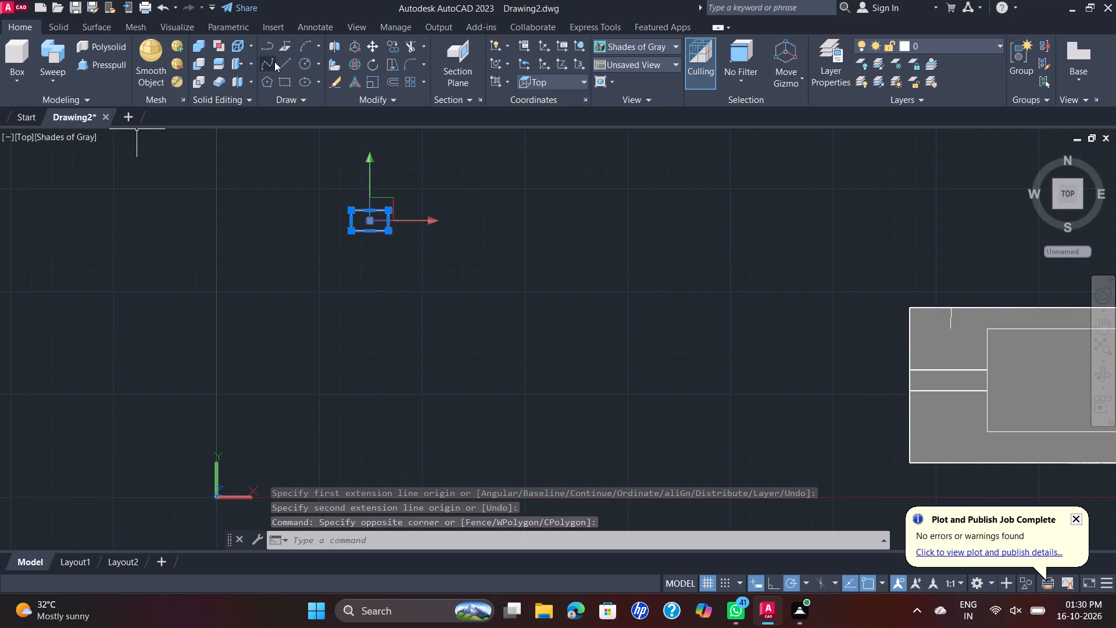
pyautogui.click(370, 47)
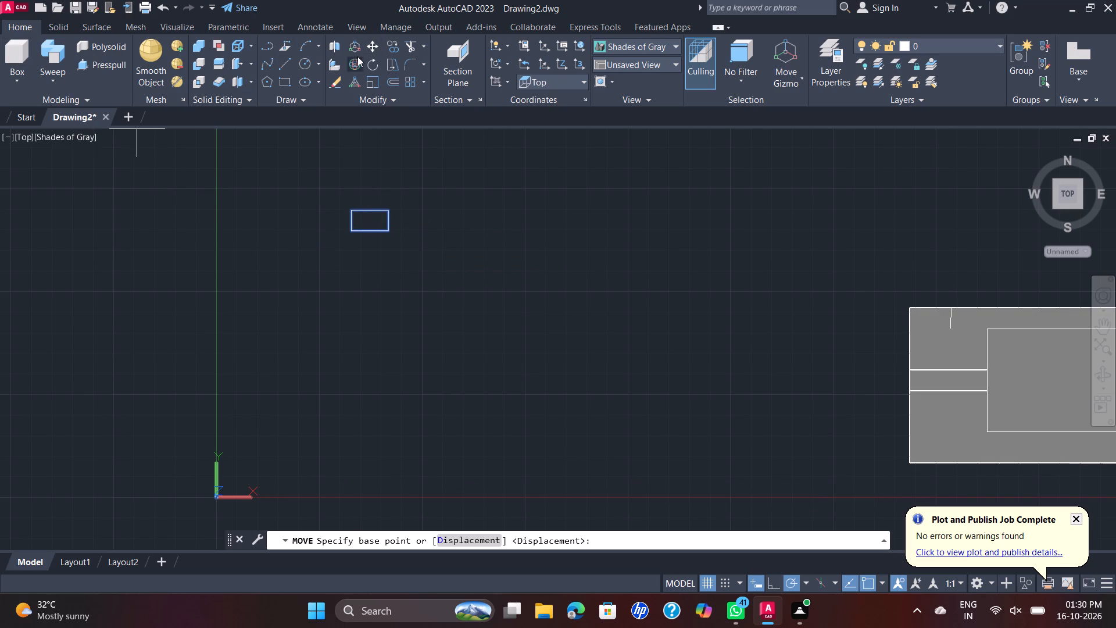
pyautogui.click(371, 212)
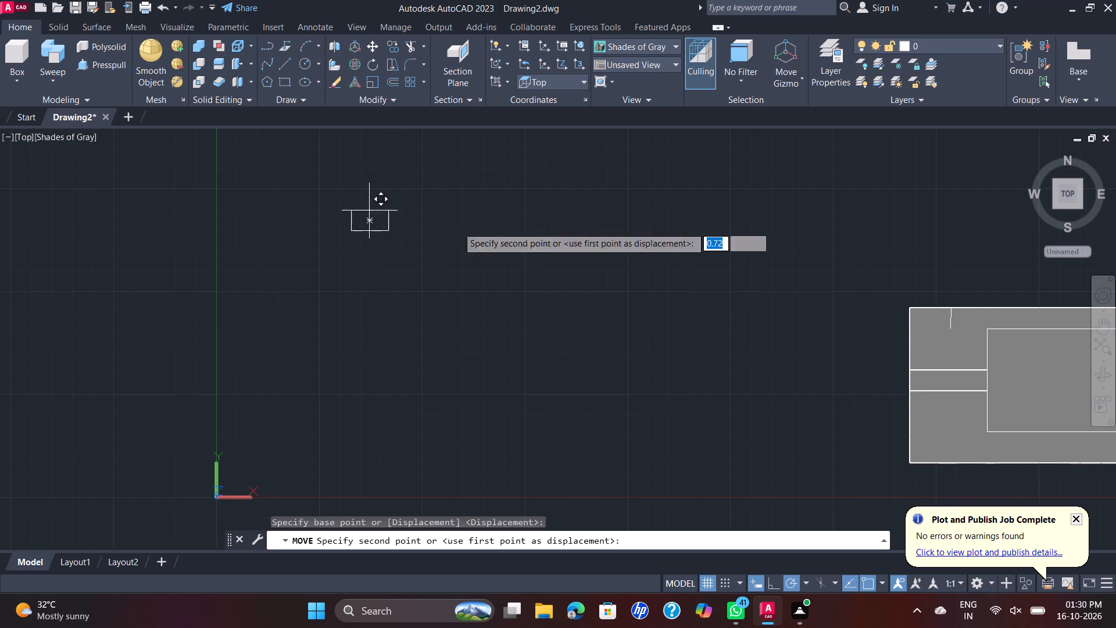
pyautogui.scroll(-1, 625, 290)
pyautogui.moveTo(625, 290); pyautogui.dragTo(385, 236, button='middle')
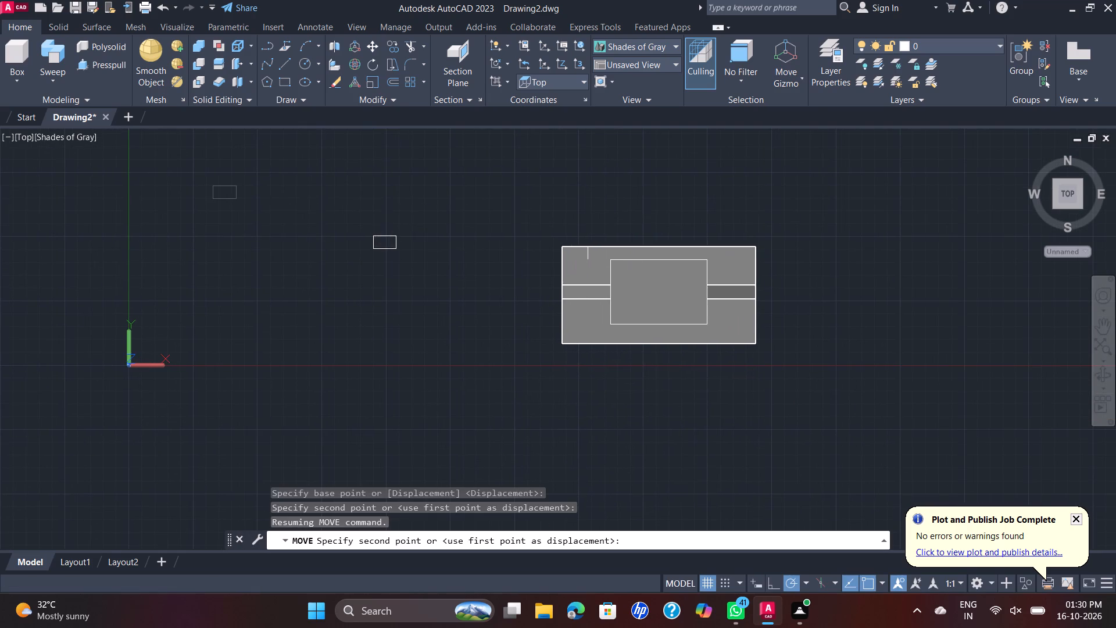
pyautogui.scroll(3, 591, 251)
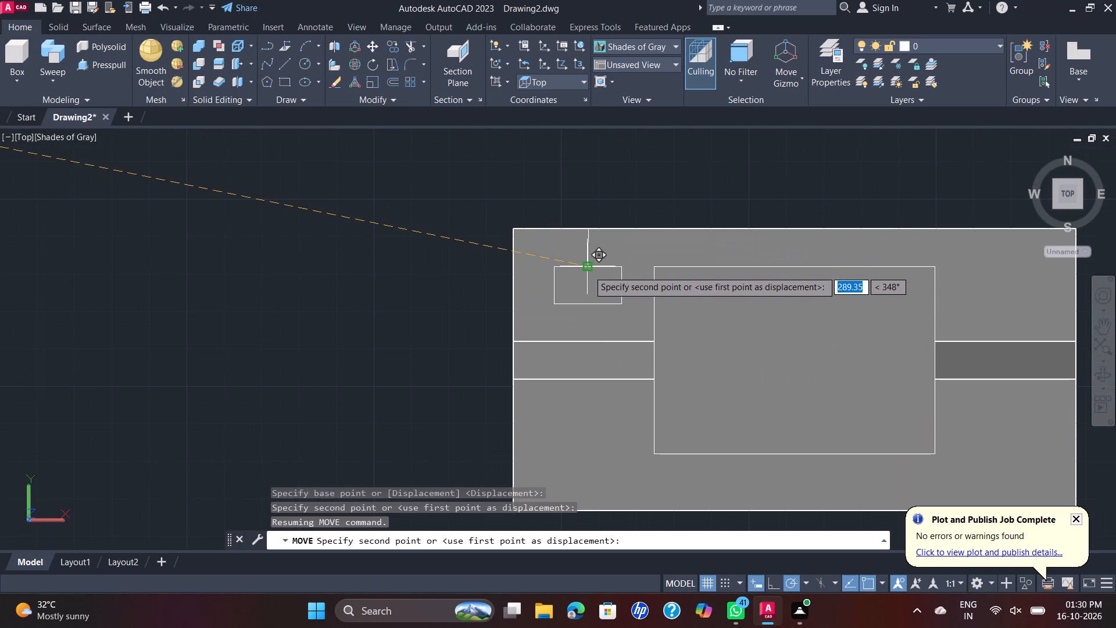
pyautogui.click(588, 270)
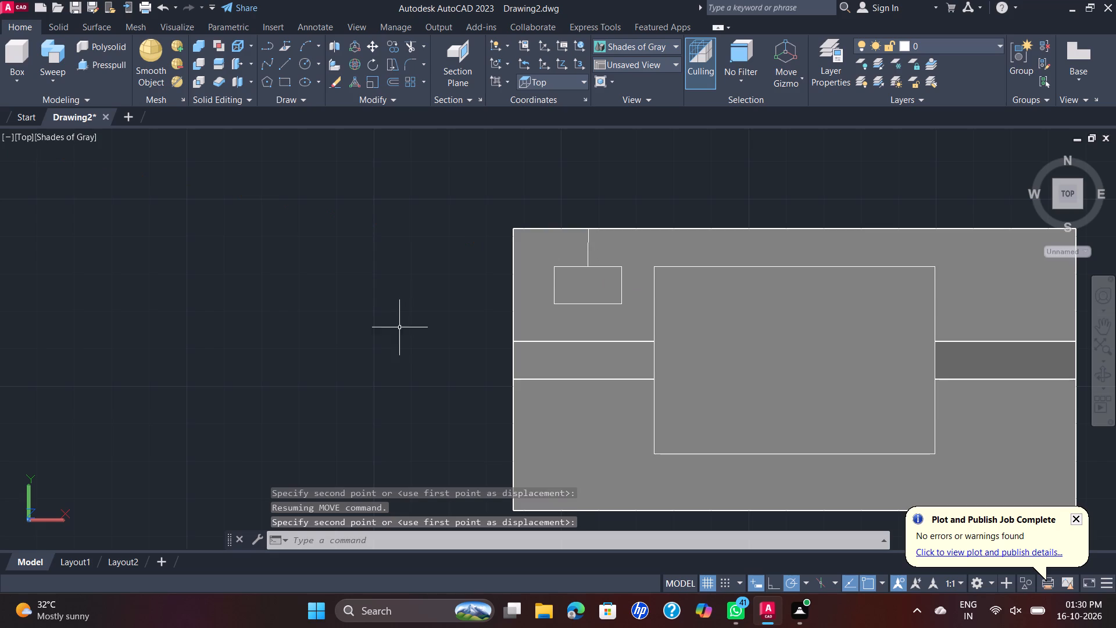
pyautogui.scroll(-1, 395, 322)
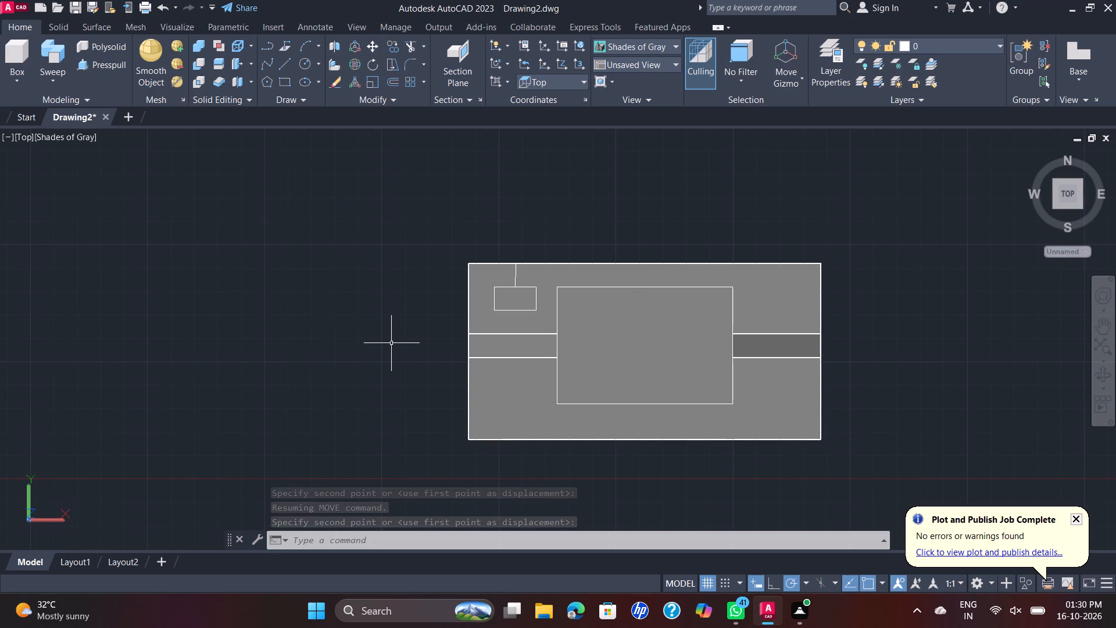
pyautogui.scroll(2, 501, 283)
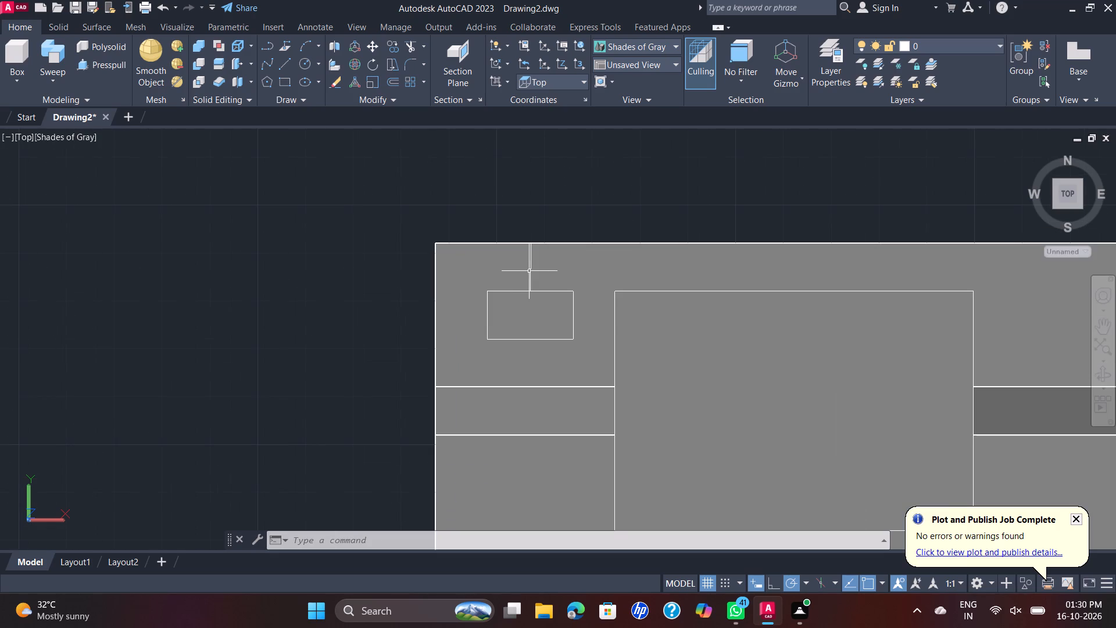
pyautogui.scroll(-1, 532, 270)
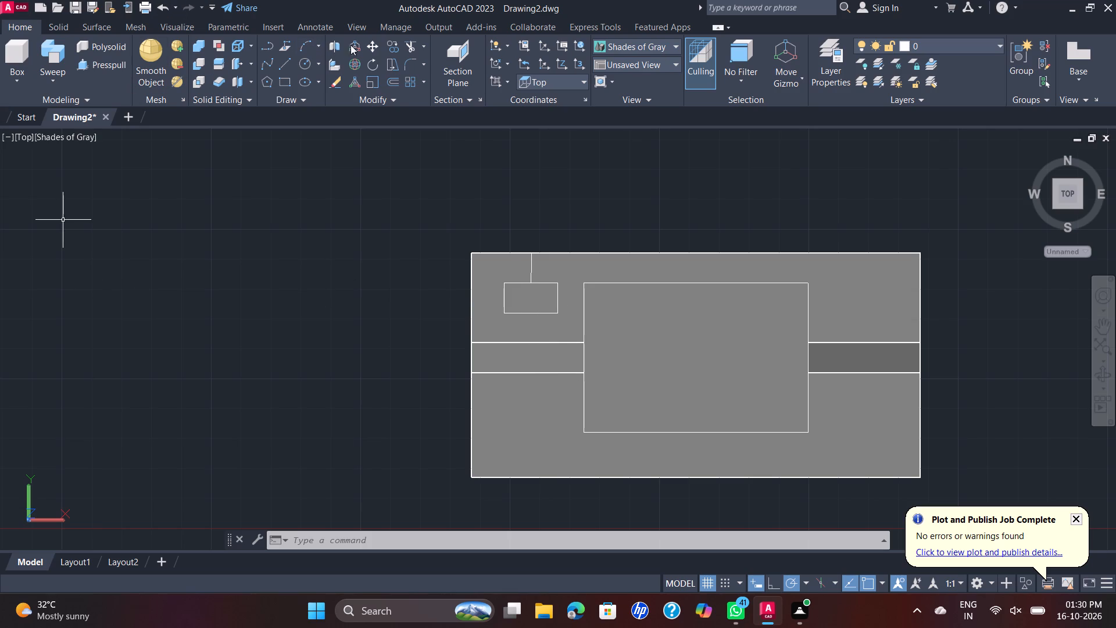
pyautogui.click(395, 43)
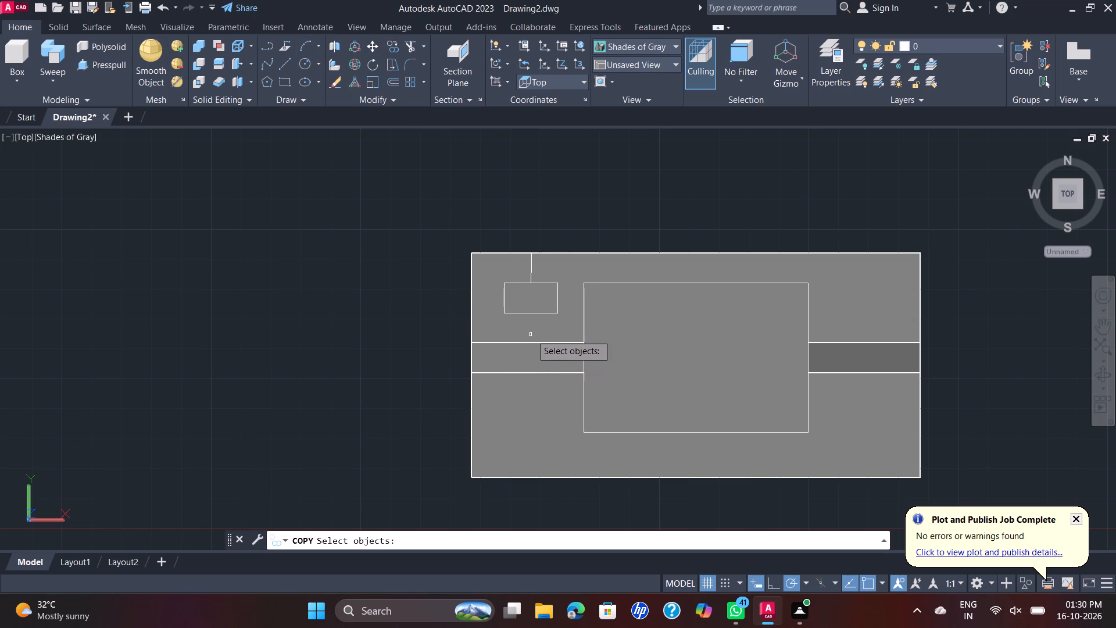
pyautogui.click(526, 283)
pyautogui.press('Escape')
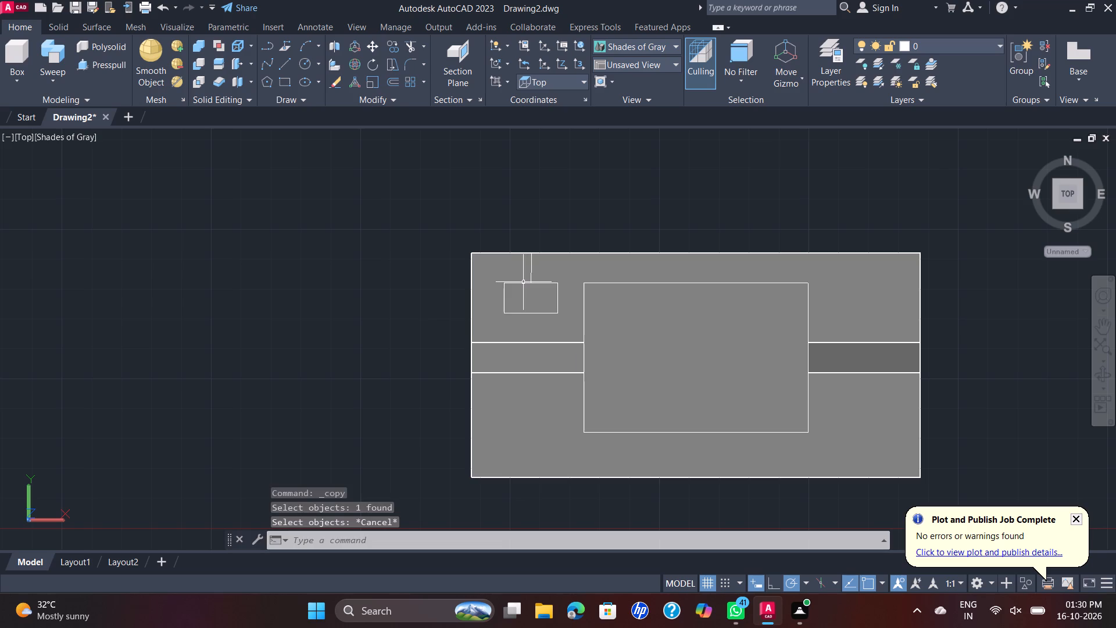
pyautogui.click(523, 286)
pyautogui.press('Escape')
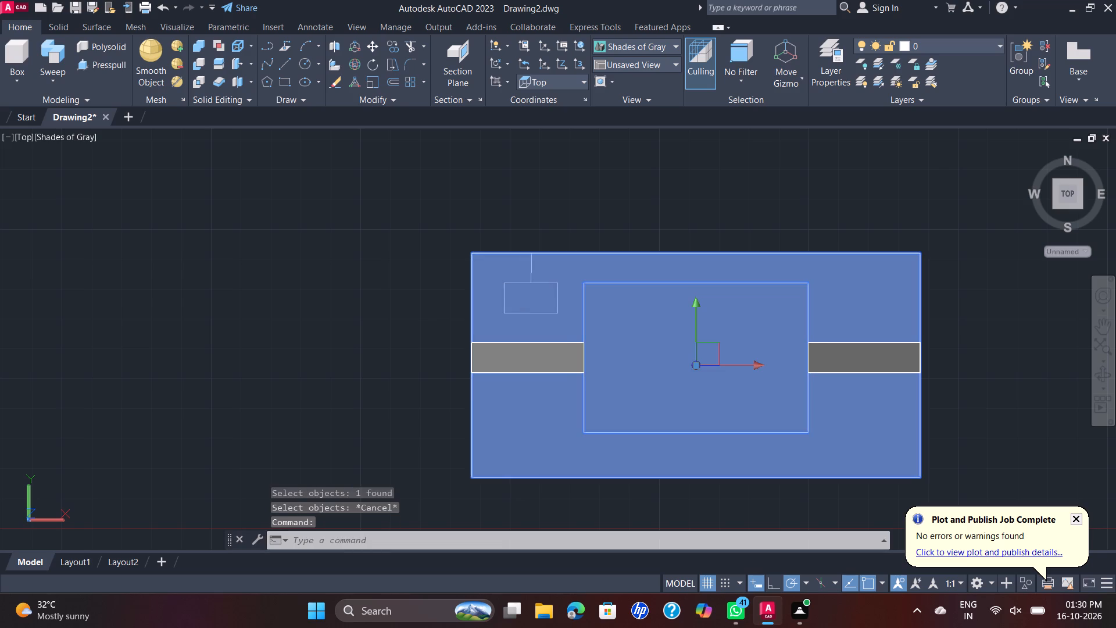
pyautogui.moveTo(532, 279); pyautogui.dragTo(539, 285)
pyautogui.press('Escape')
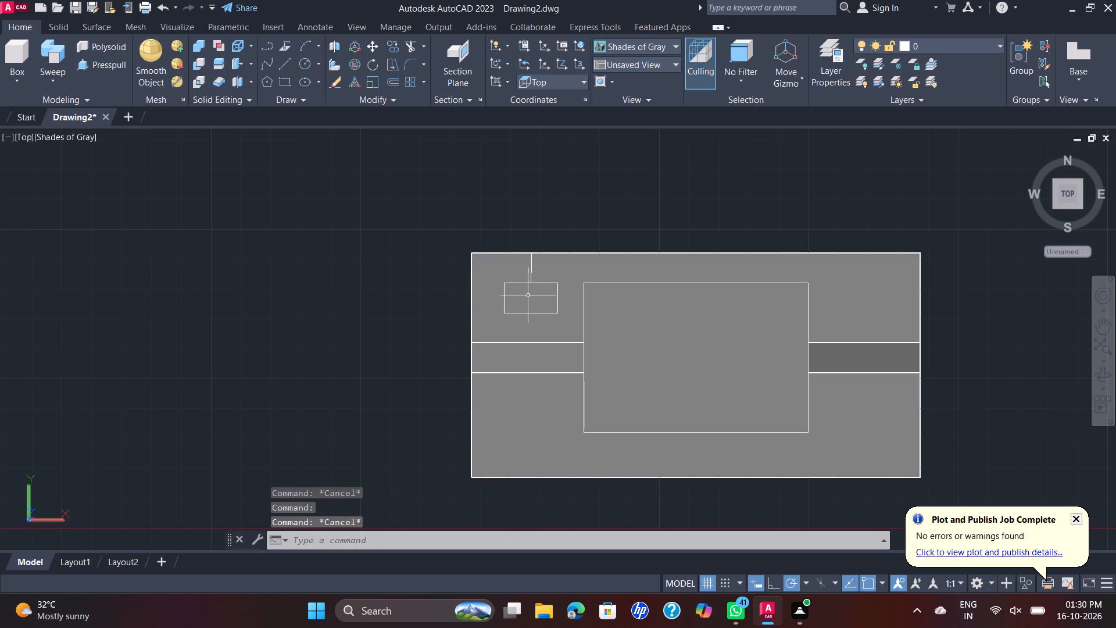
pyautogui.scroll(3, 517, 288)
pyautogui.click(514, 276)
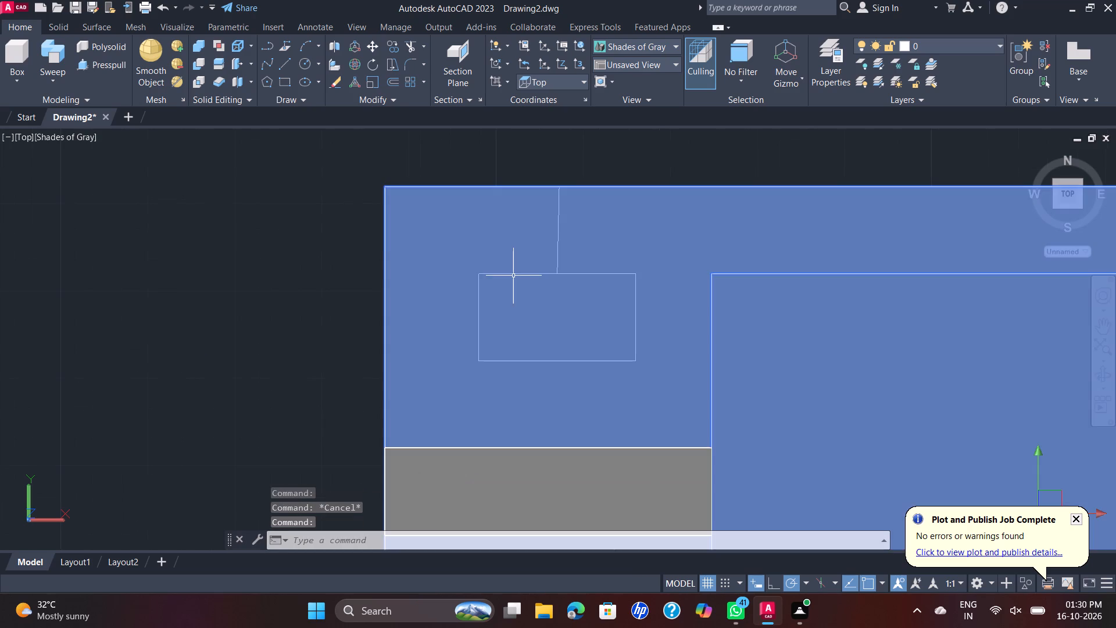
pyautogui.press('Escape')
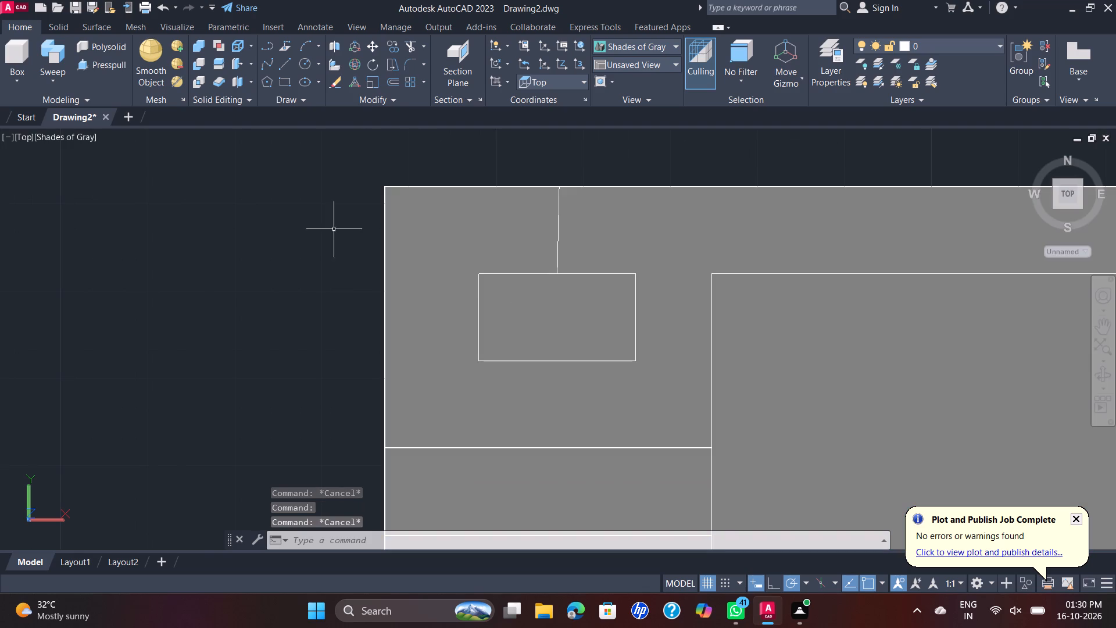
# Set the viewport's visual style to 2D Wireframe.
pyautogui.click(74, 133)
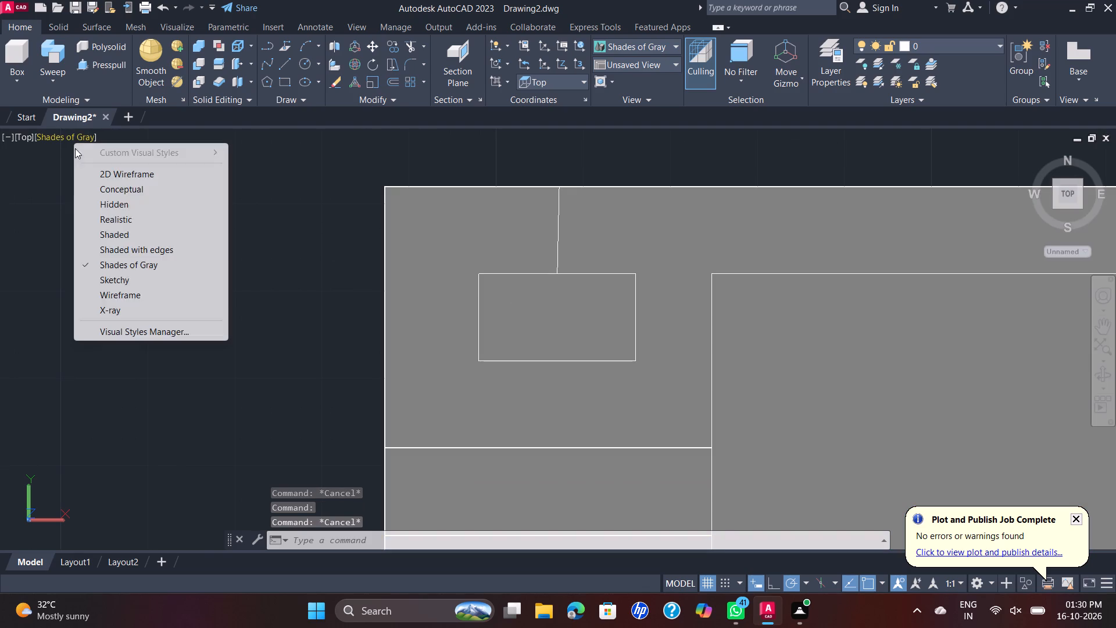
pyautogui.click(123, 177)
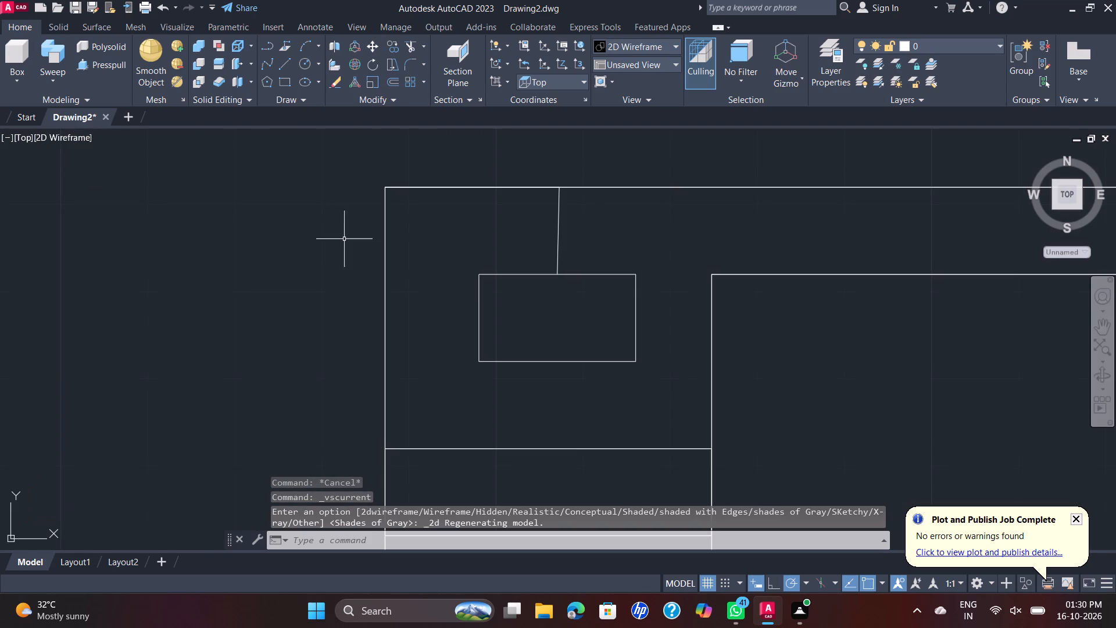
# Examine the 18 x 10 mm rectangle and the two guide lines locating it from the block's upper-left corner.
pyautogui.click(488, 276)
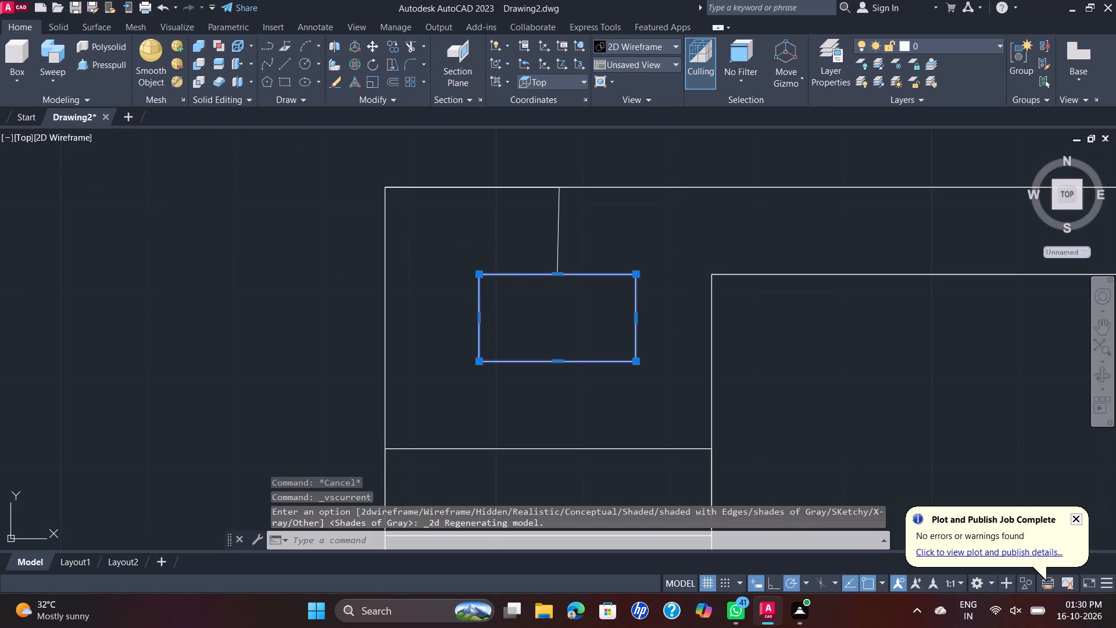
pyautogui.scroll(-1, 356, 159)
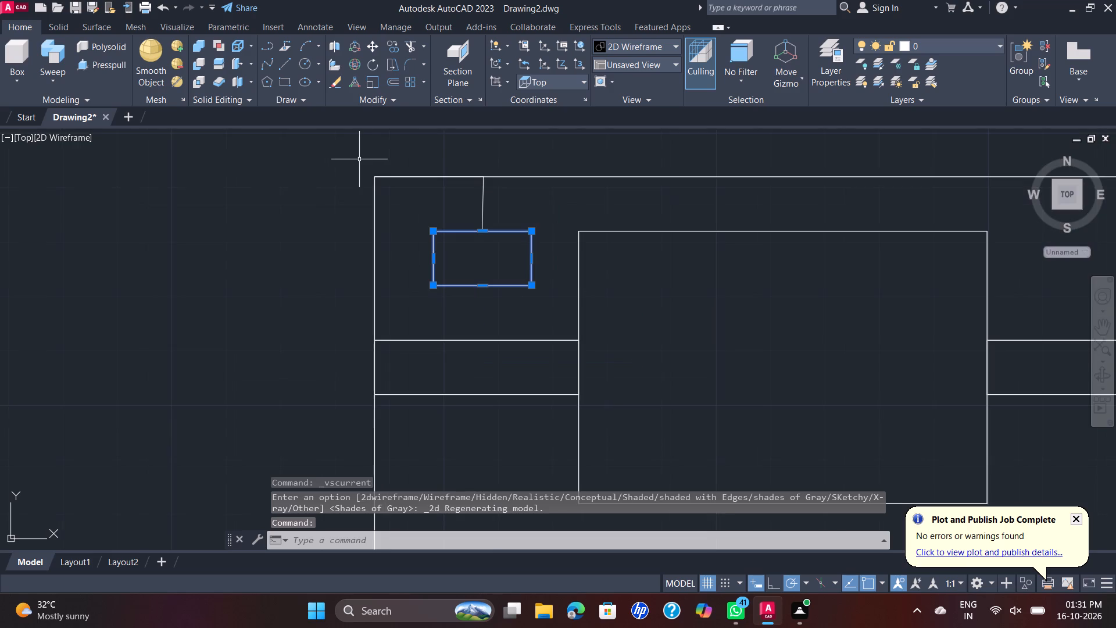
pyautogui.scroll(-1, 356, 162)
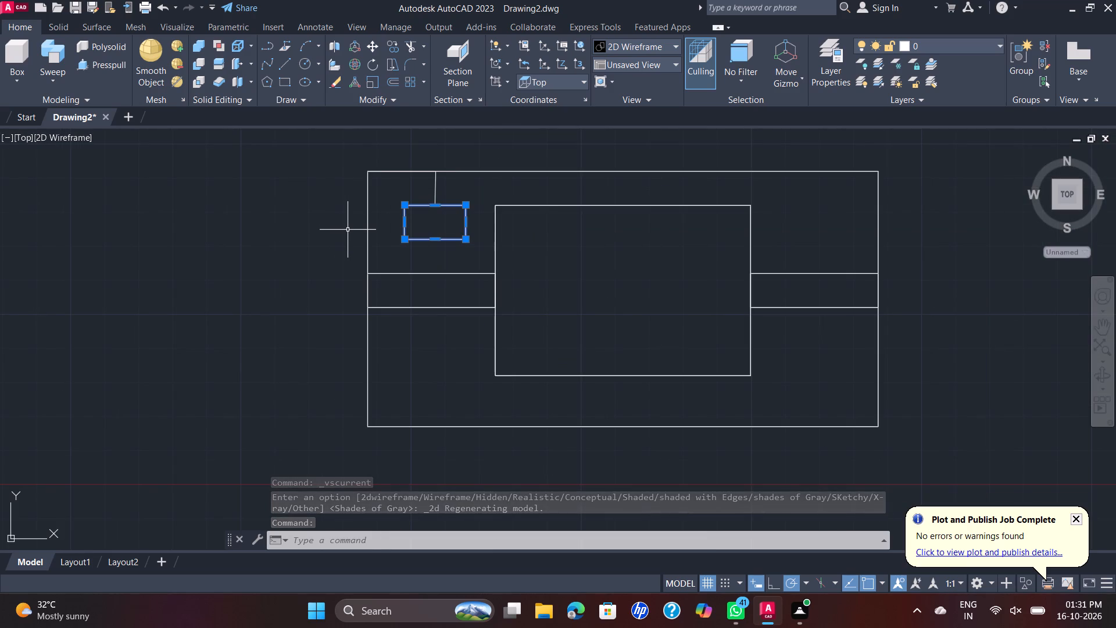
pyautogui.press('Escape')
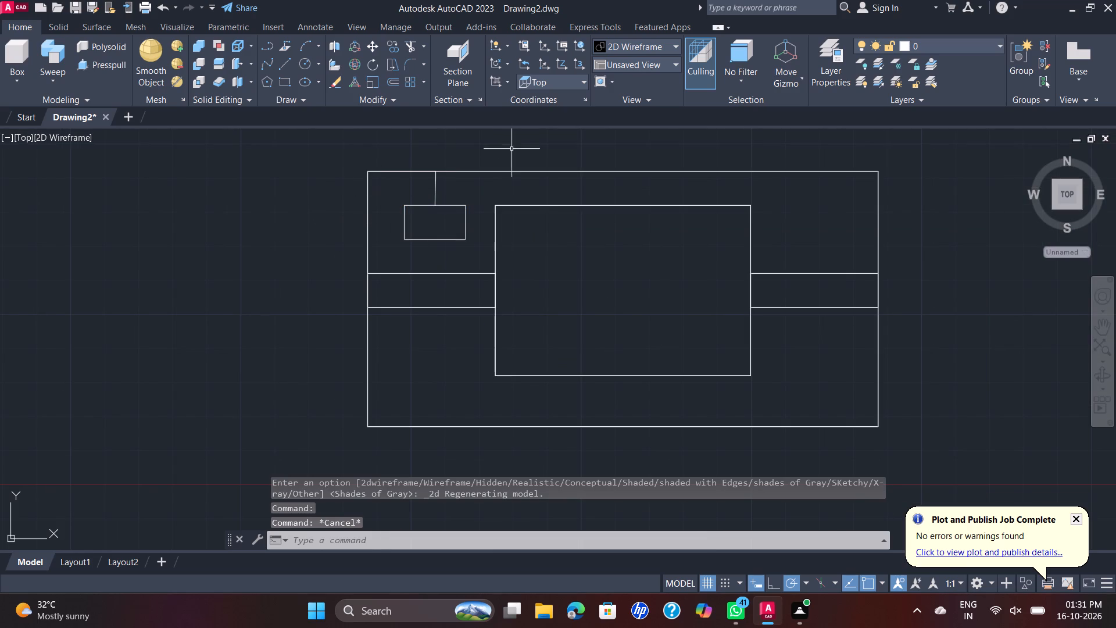
pyautogui.click(435, 181)
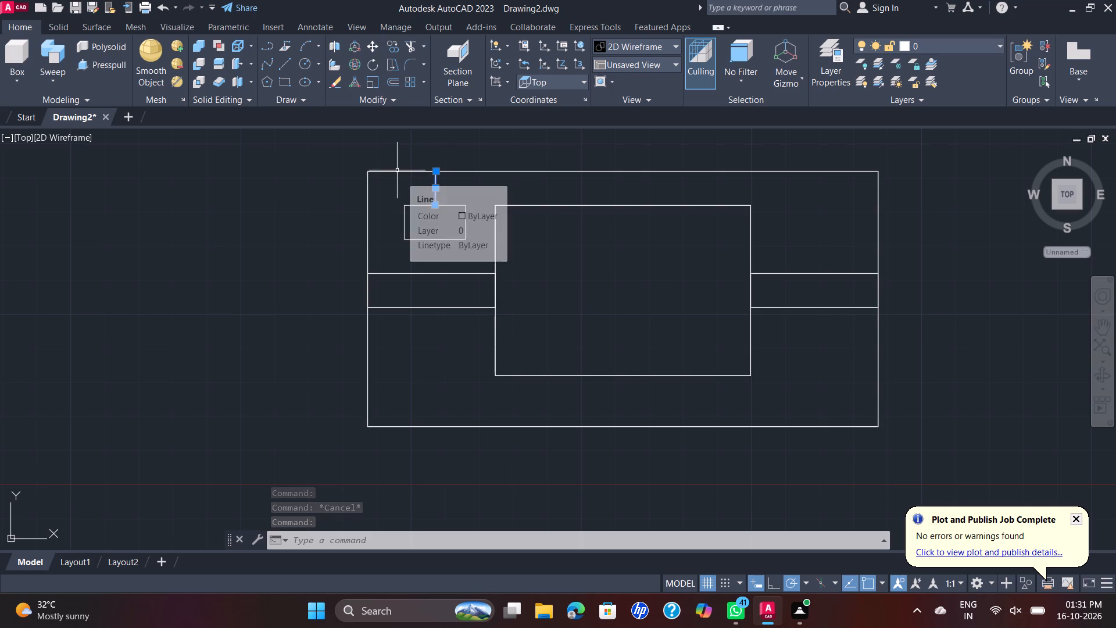
pyautogui.click(398, 172)
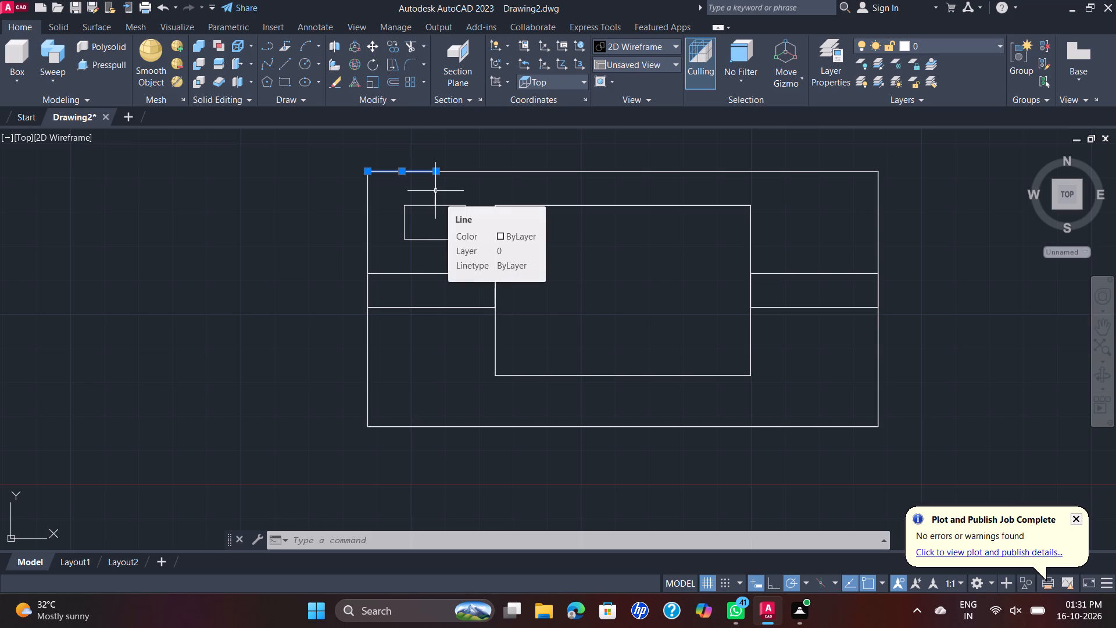
pyautogui.scroll(1, 436, 192)
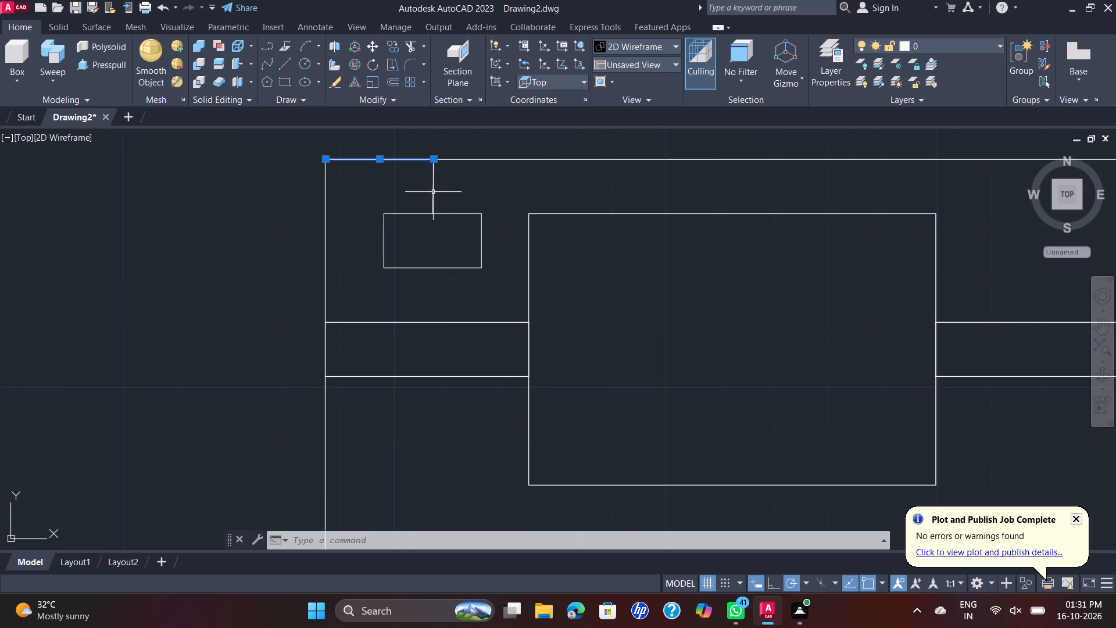
pyautogui.click(432, 192)
pyautogui.click(416, 160)
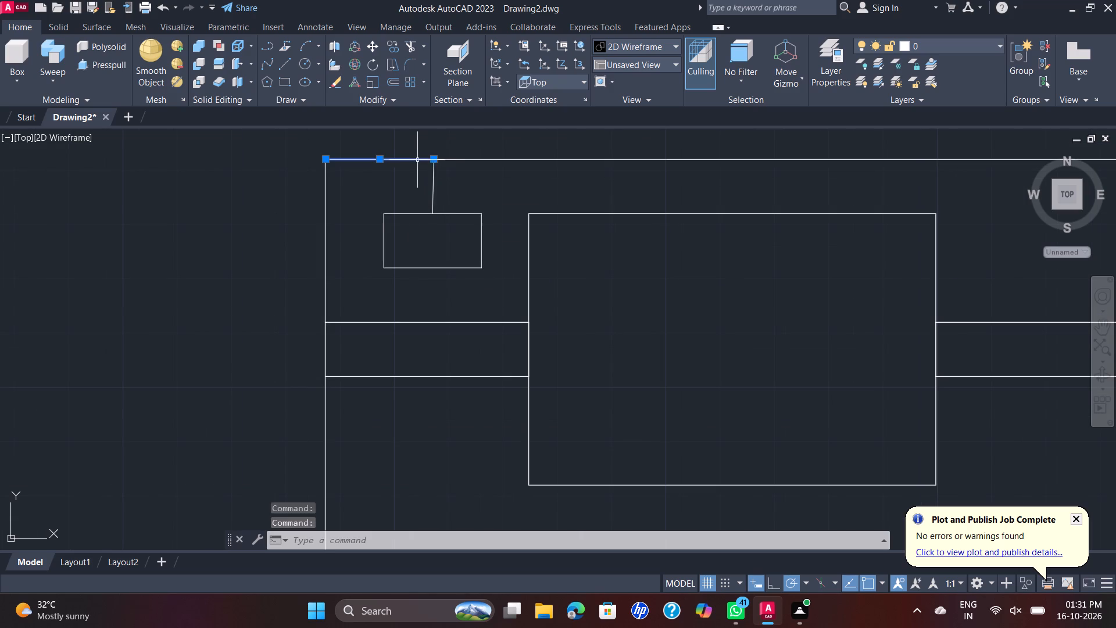
pyautogui.click(433, 185)
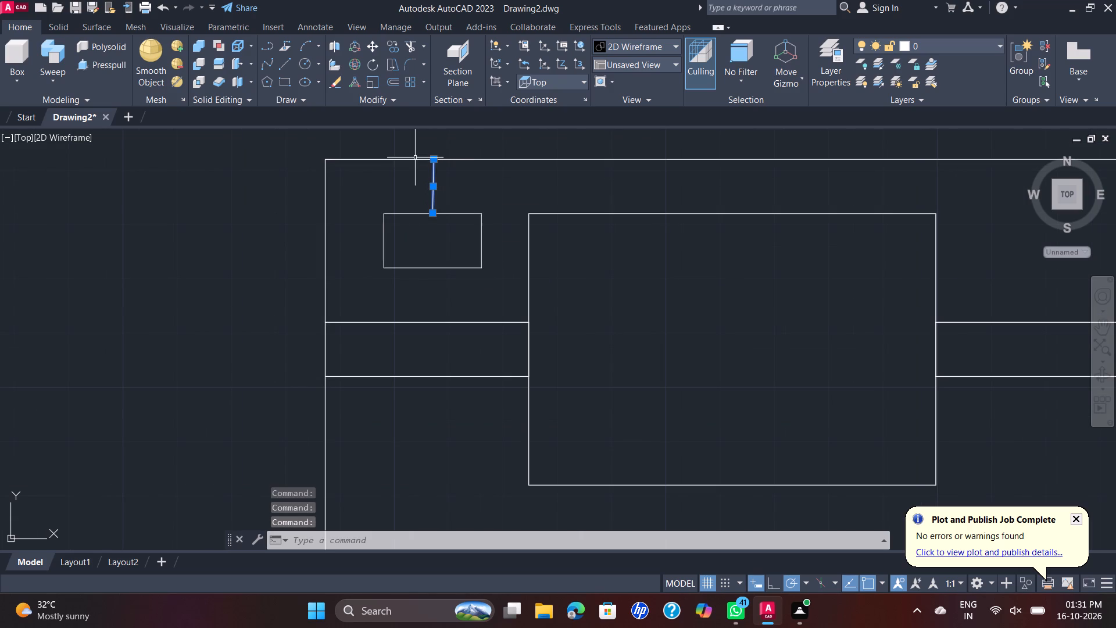
pyautogui.click(414, 160)
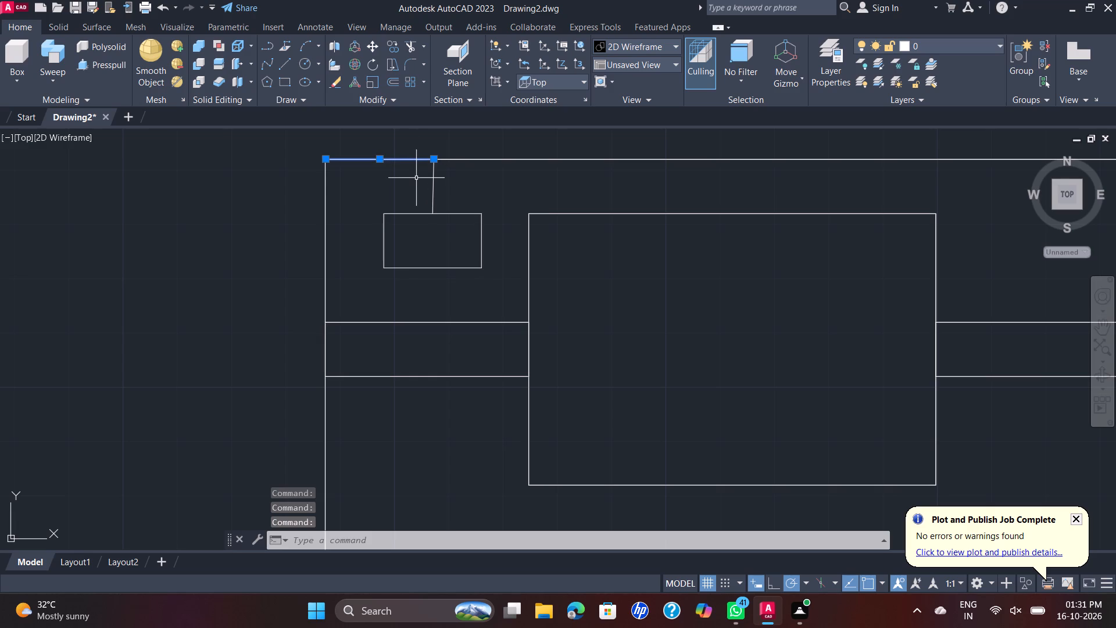
pyautogui.scroll(-1, 416, 178)
pyautogui.press('Escape')
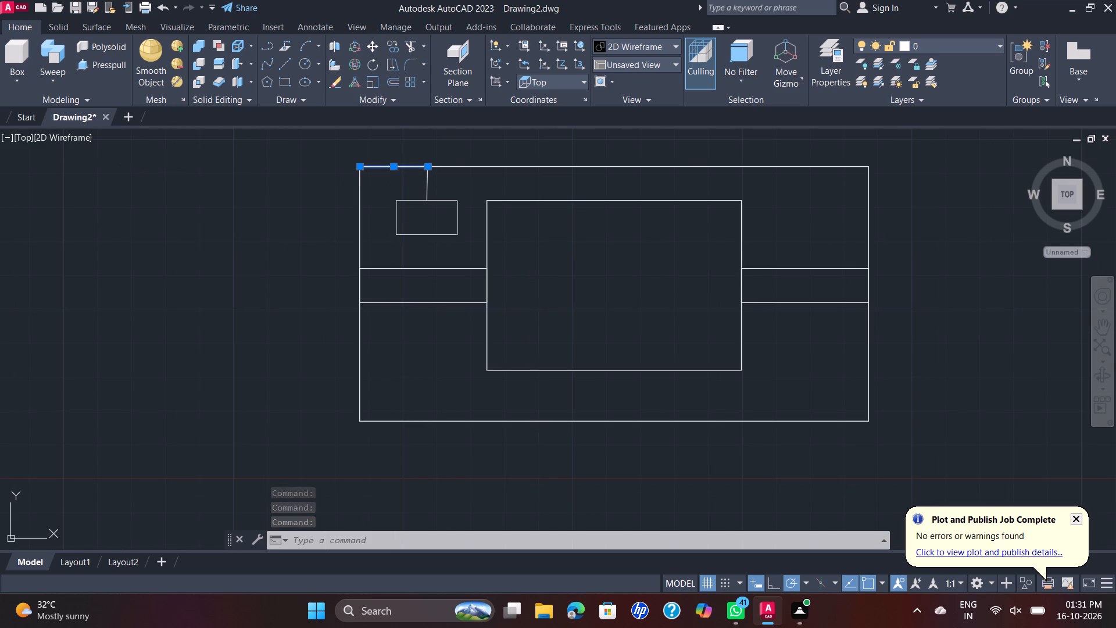
# Draw guide lines from the block's lower-left corner: 20 mm right along the edge, then 10 mm up onto the face.
pyautogui.click(286, 69)
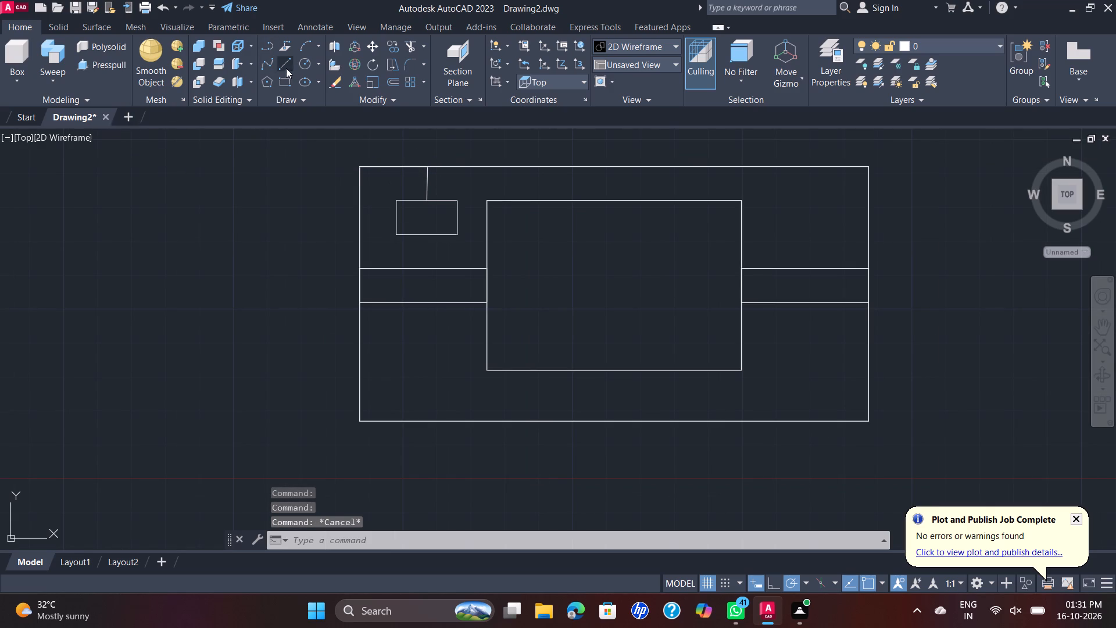
pyautogui.click(360, 420)
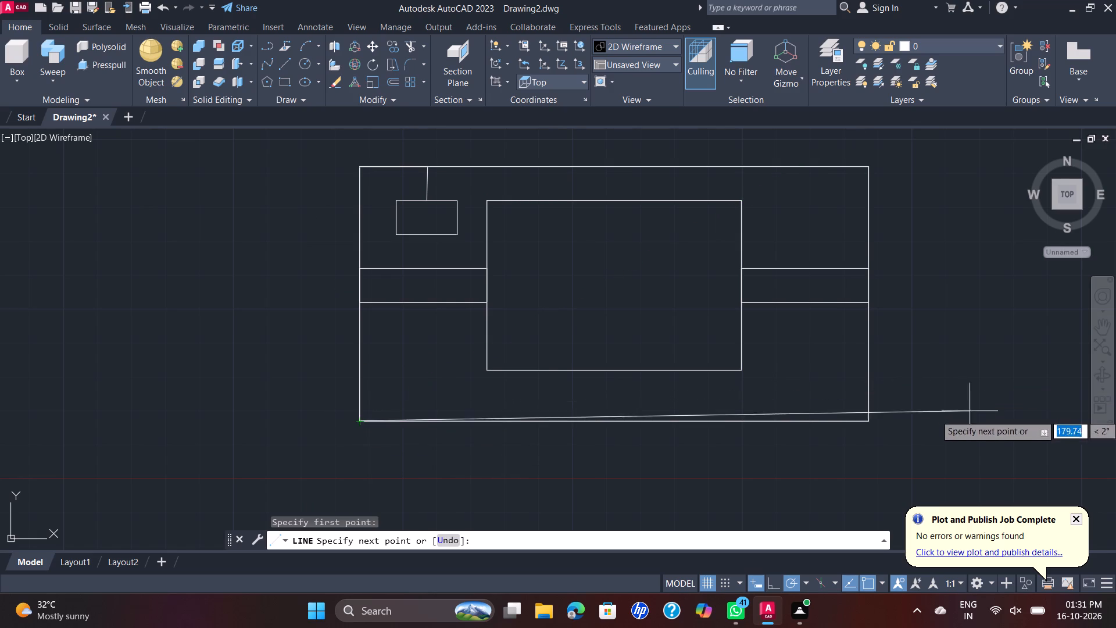
pyautogui.write('20')
pyautogui.press('Return')
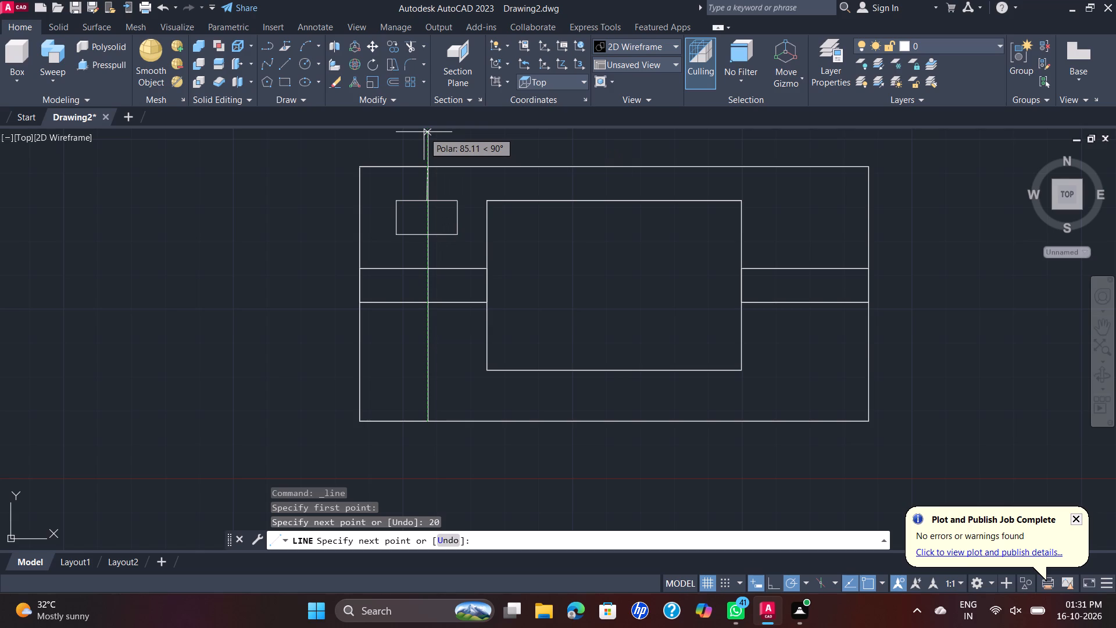
pyautogui.write('10')
pyautogui.press('Return')
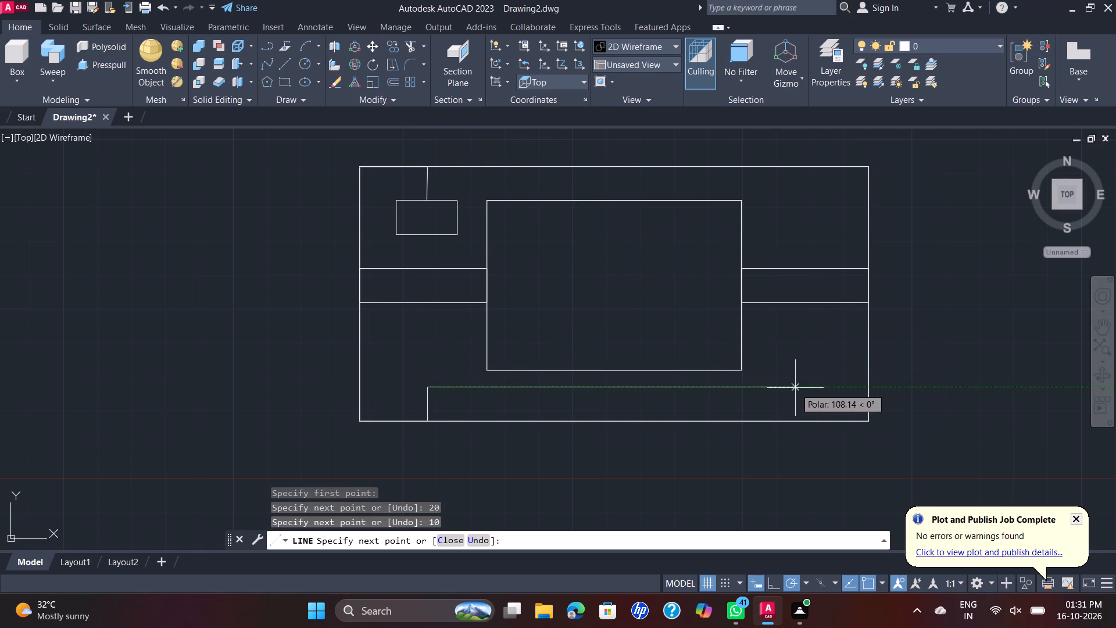
pyautogui.press('Escape')
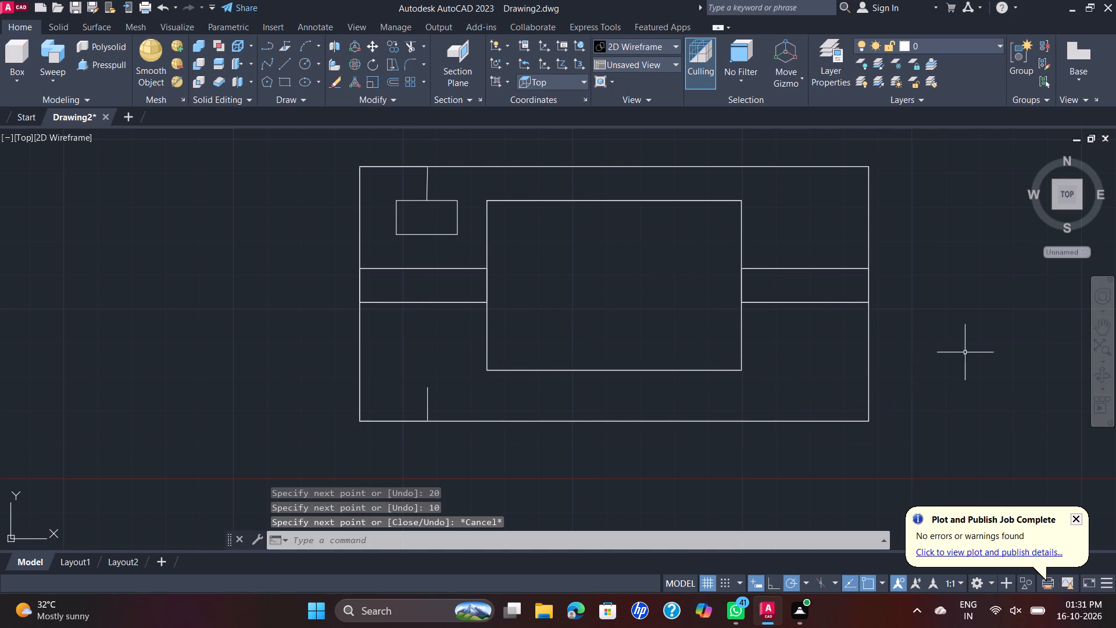
# Draw guide lines from the block's lower-right corner: 20 mm left along the edge, then 10 mm up onto the face.
pyautogui.press('space')
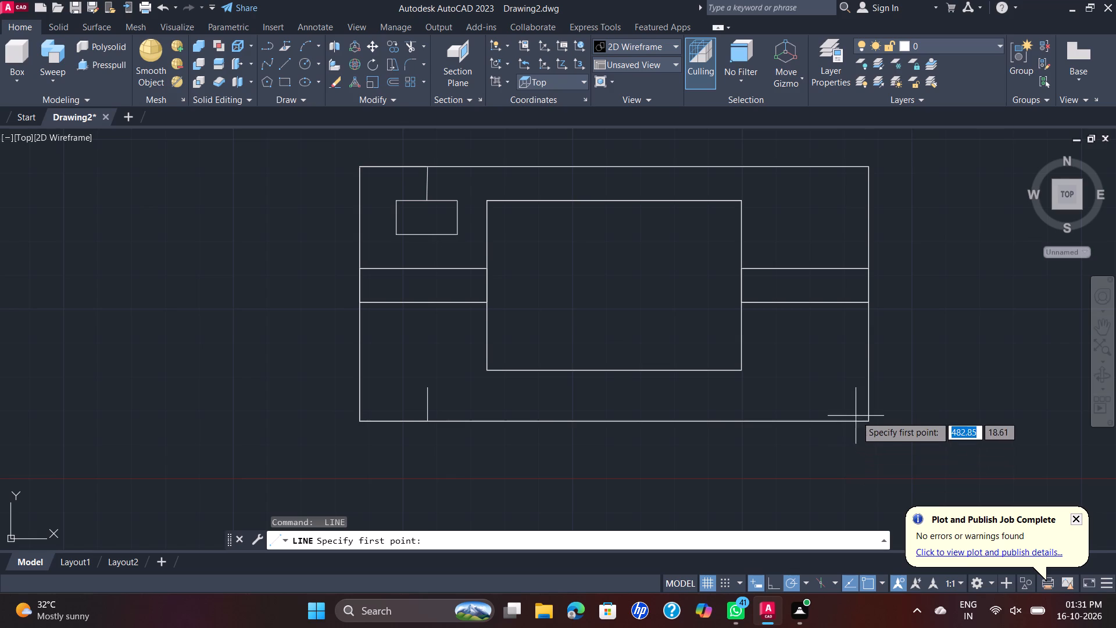
pyautogui.moveTo(869, 424); pyautogui.dragTo(861, 420)
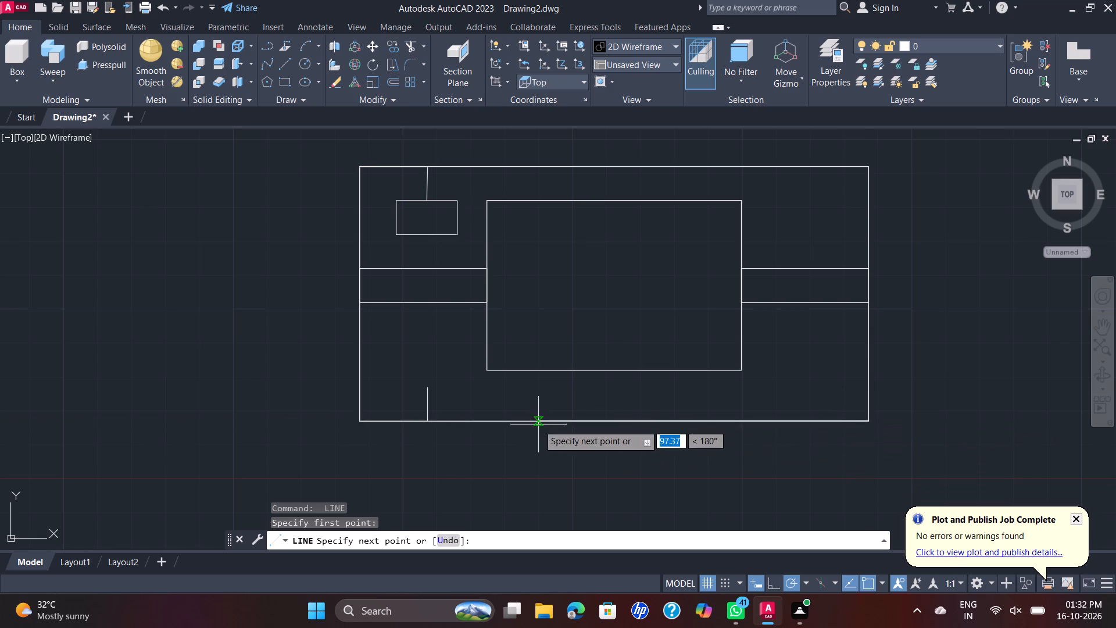
pyautogui.write('20')
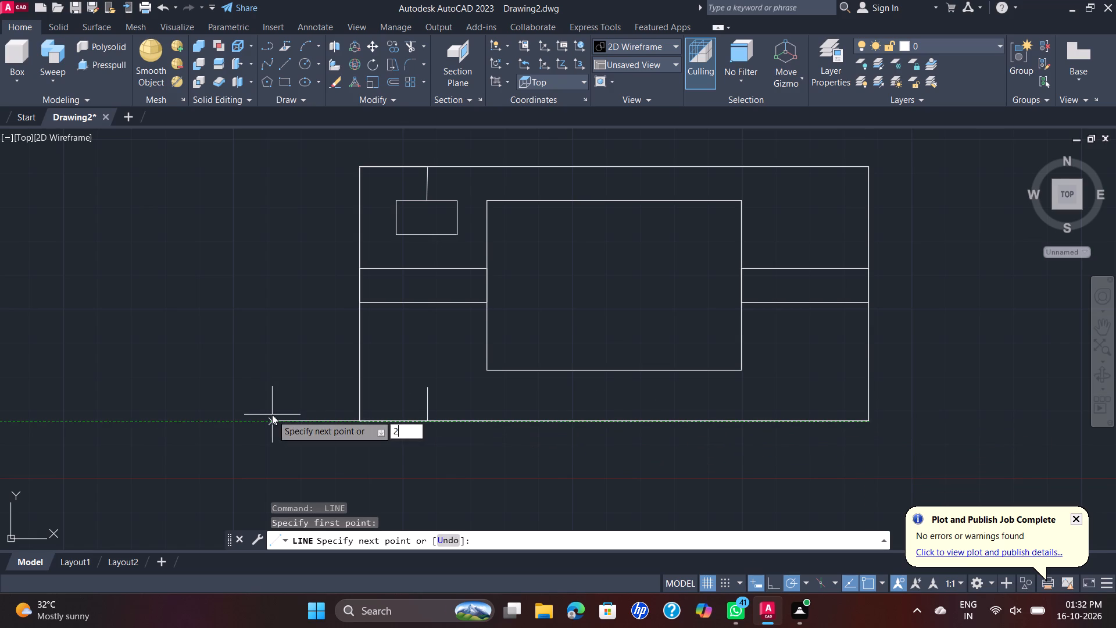
pyautogui.press('Return')
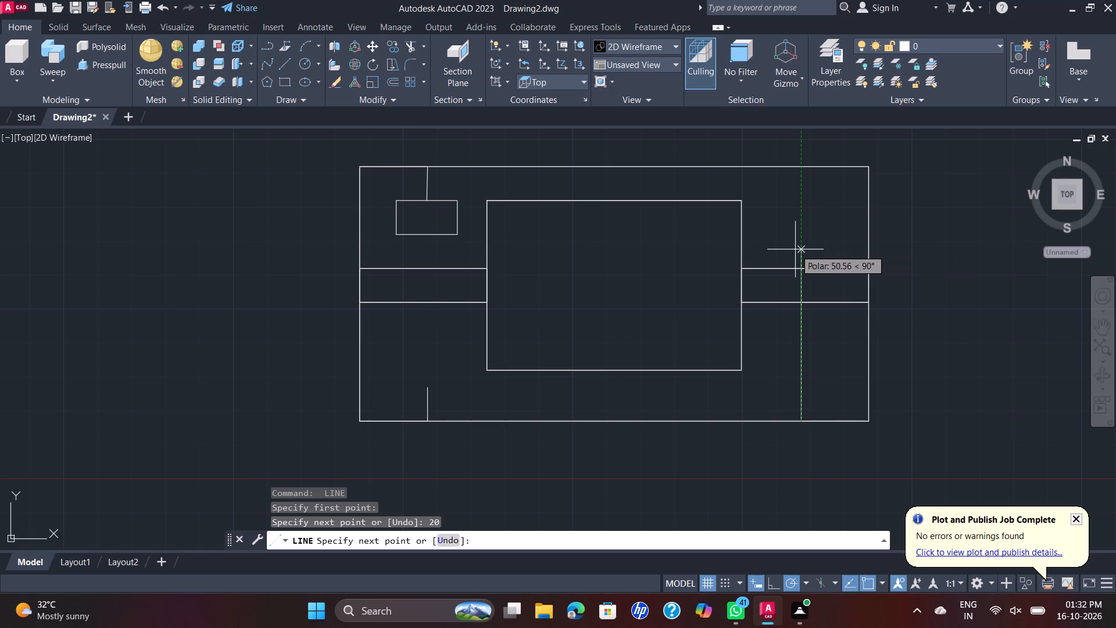
pyautogui.write('10')
pyautogui.press('Return')
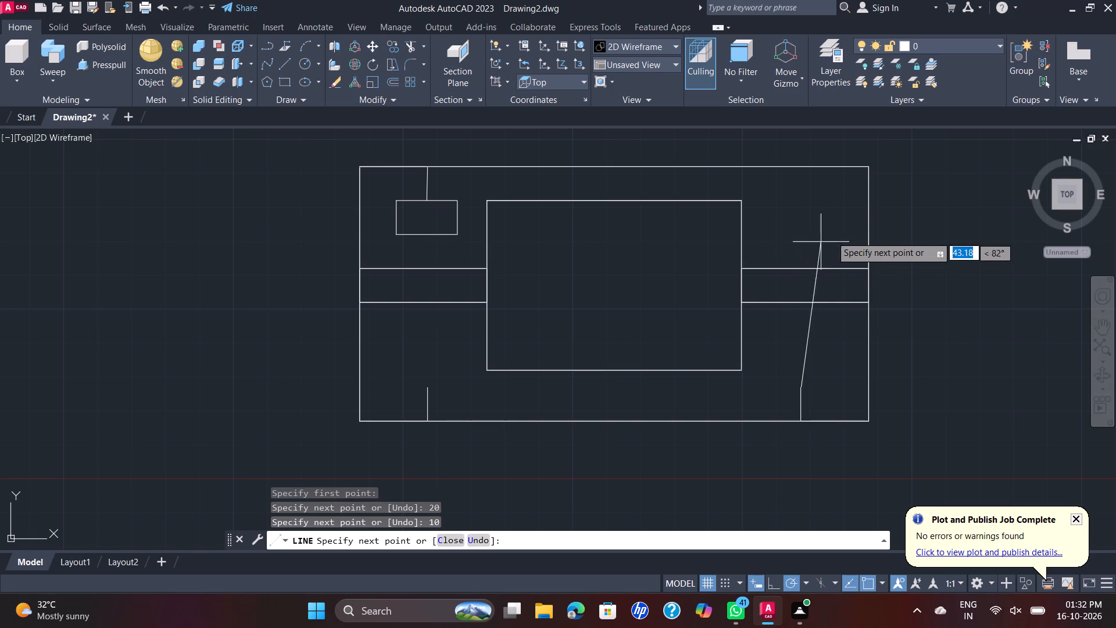
pyautogui.press('Escape')
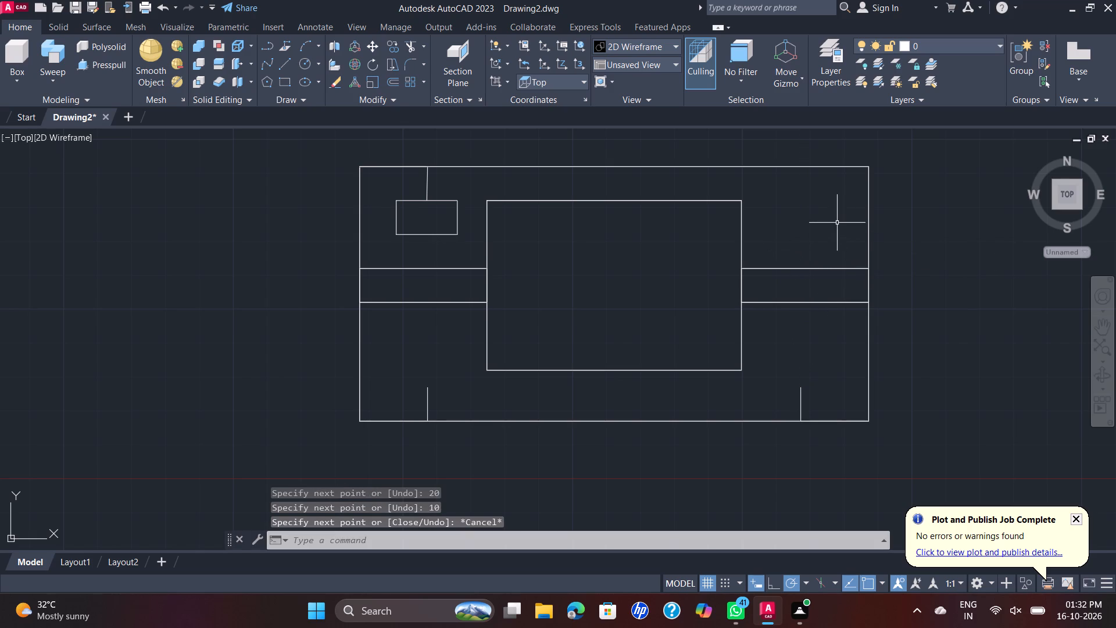
# Draw guide lines from the block's upper-right corner: 20 mm left along the edge, then 10 mm down onto the face.
pyautogui.press('space')
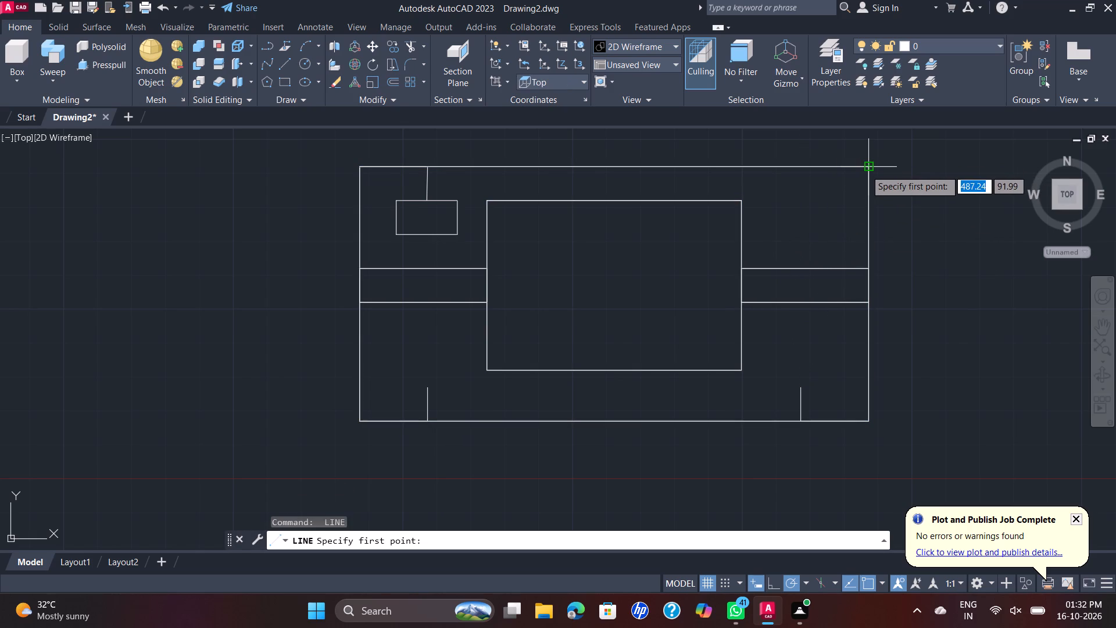
pyautogui.click(865, 169)
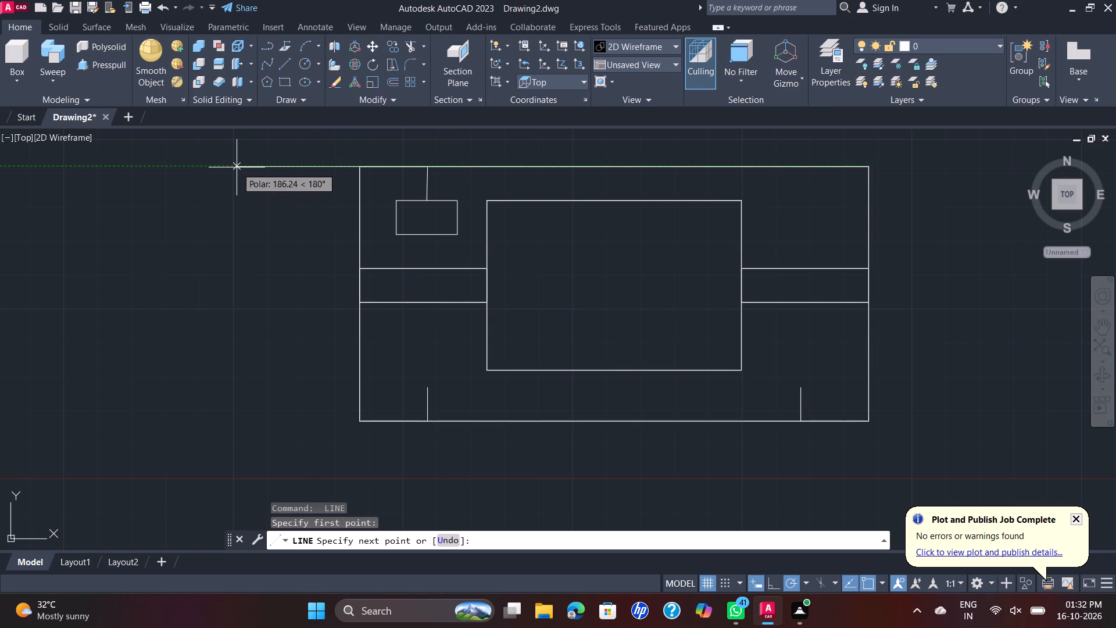
pyautogui.write('20')
pyautogui.press('Return')
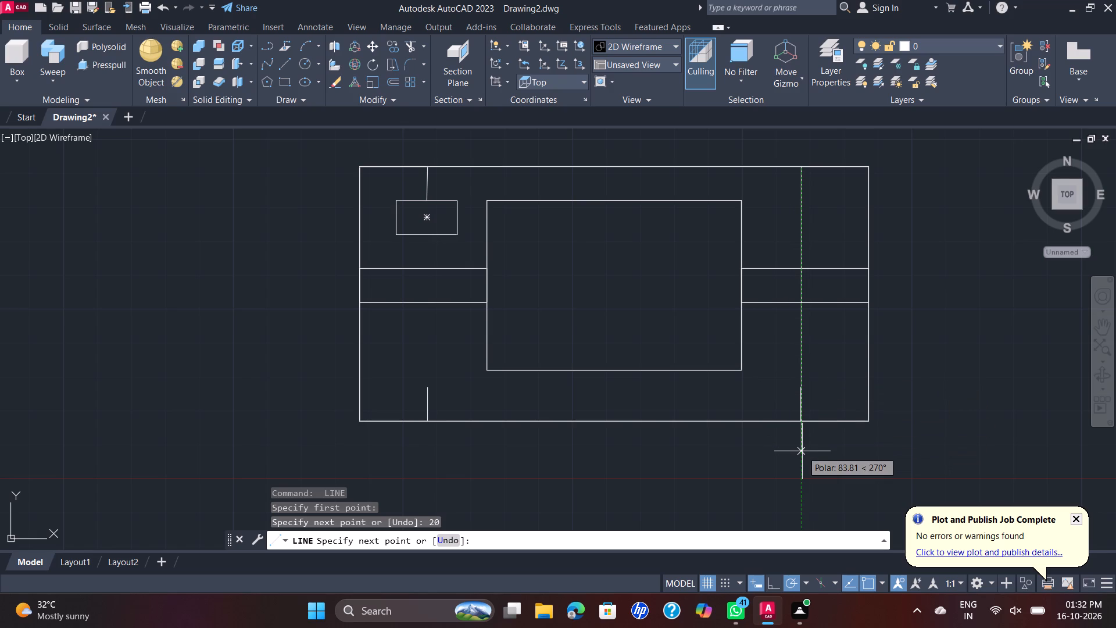
pyautogui.write('10')
pyautogui.press('Return')
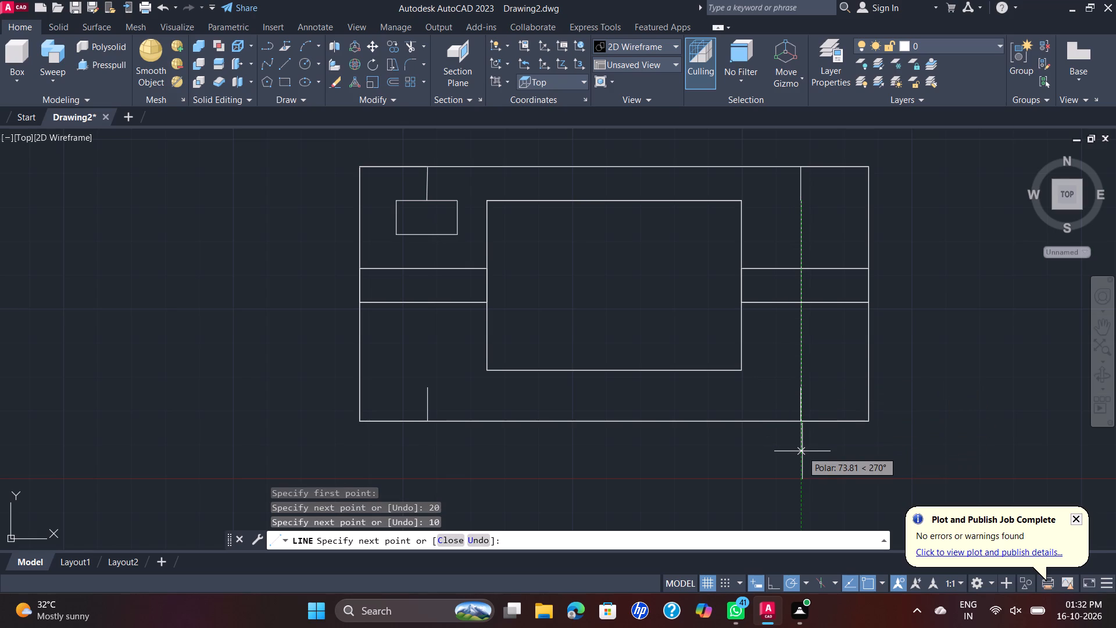
pyautogui.press('Escape')
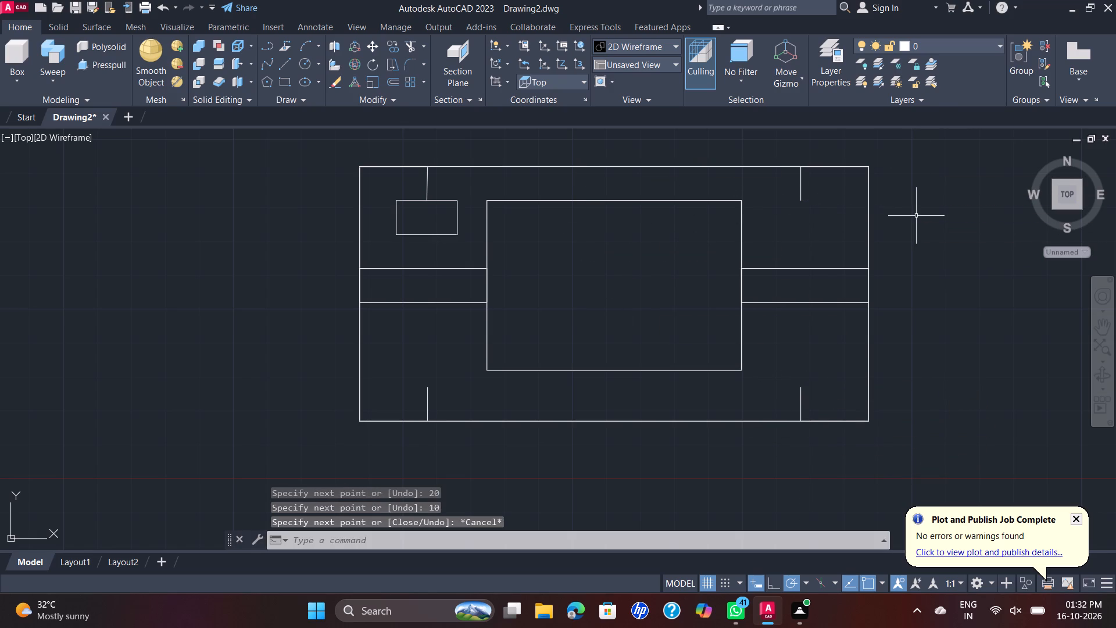
# Replace the slanted guide line above the 18 x 10 mm rectangle with a vertical 10 mm line from the same edge point.
pyautogui.click(426, 192)
pyautogui.press('Delete')
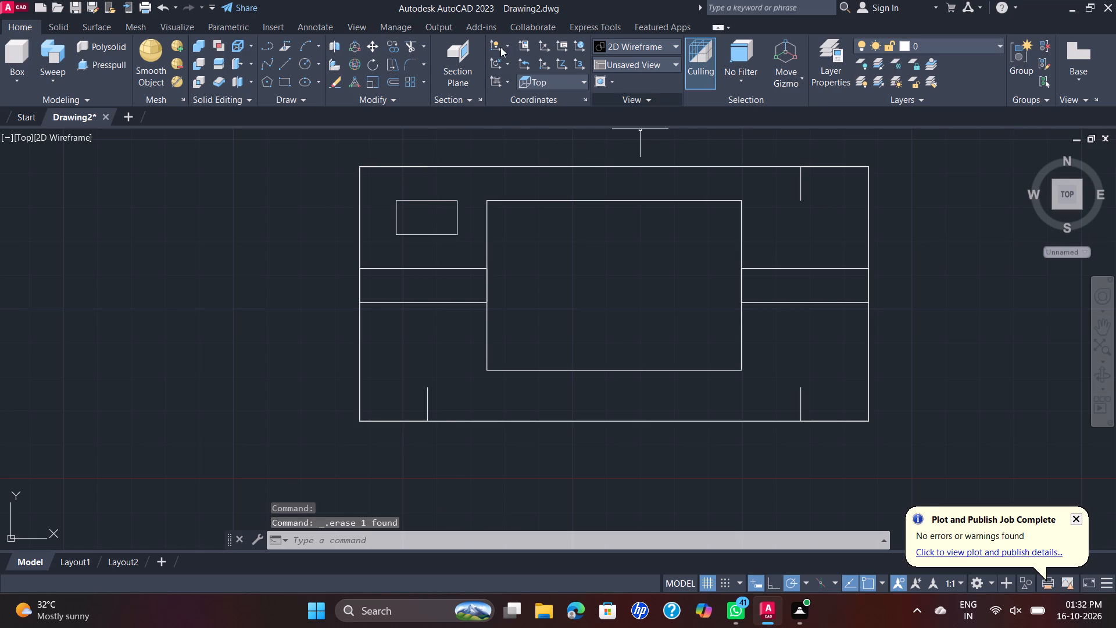
pyautogui.click(280, 69)
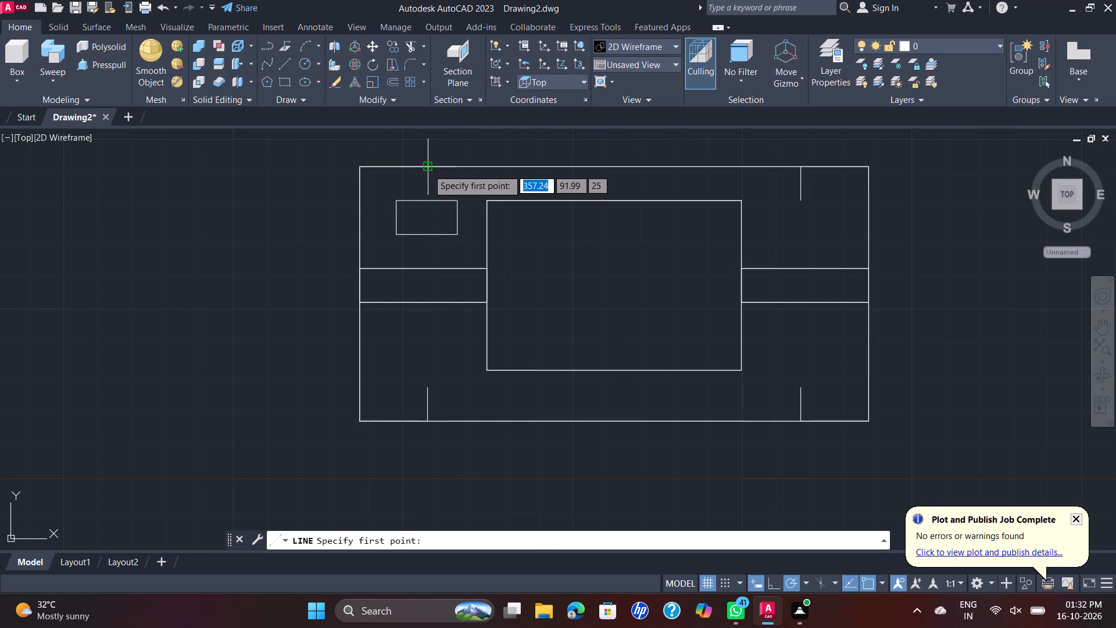
pyautogui.click(428, 169)
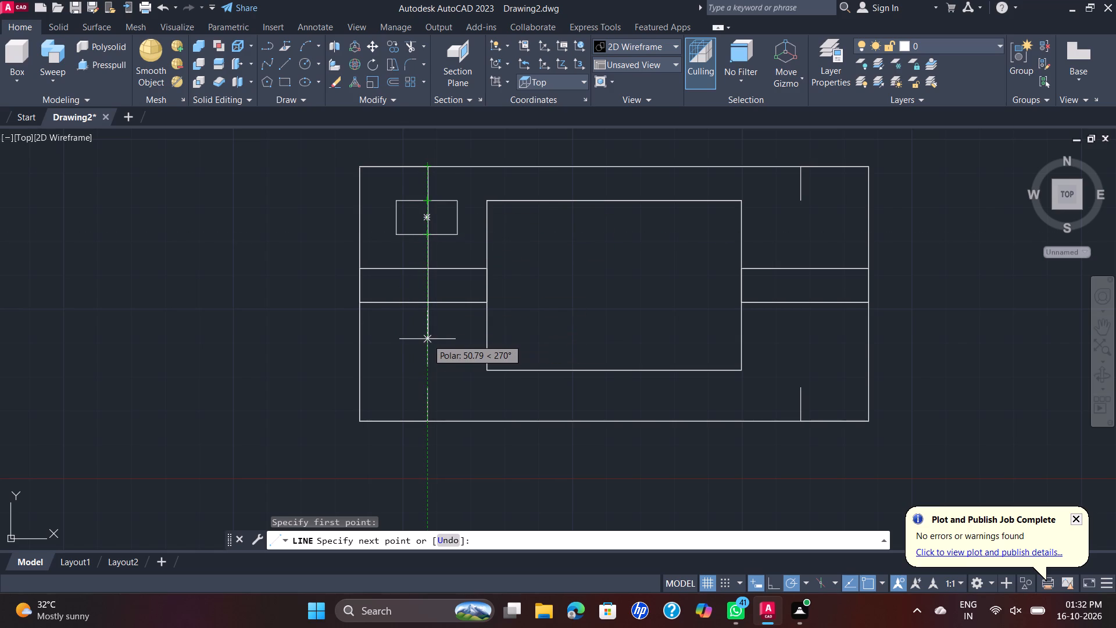
pyautogui.write('10')
pyautogui.press('Return')
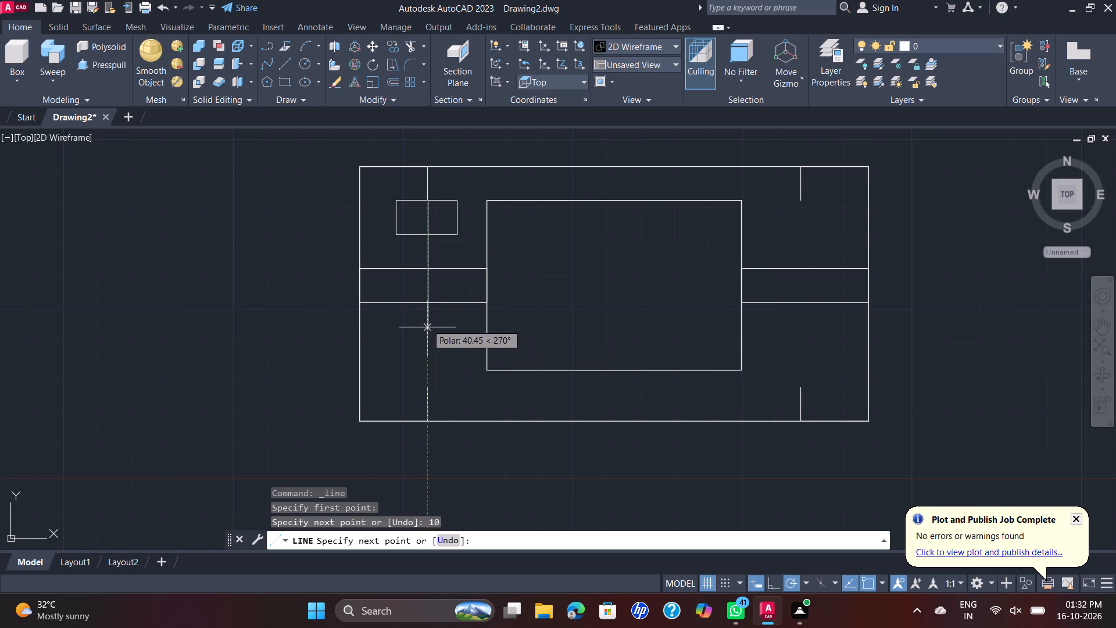
pyautogui.press('Escape')
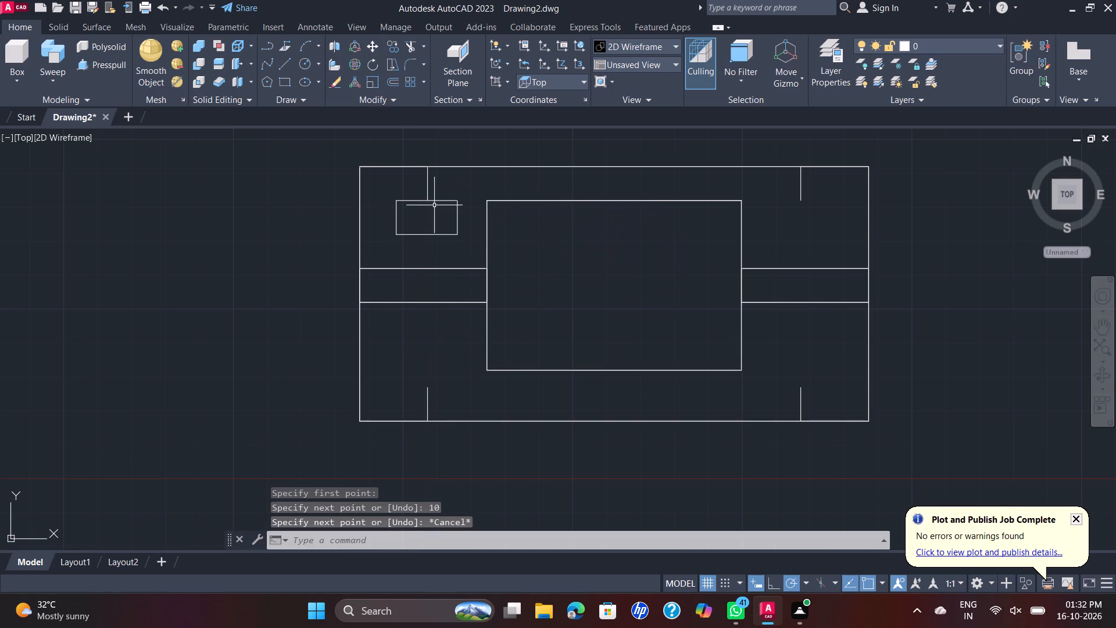
# Copy the 18 x 10 mm rectangle by its top-edge midpoint to the ends of the upper-left and upper-right guide lines.
pyautogui.scroll(2, 432, 206)
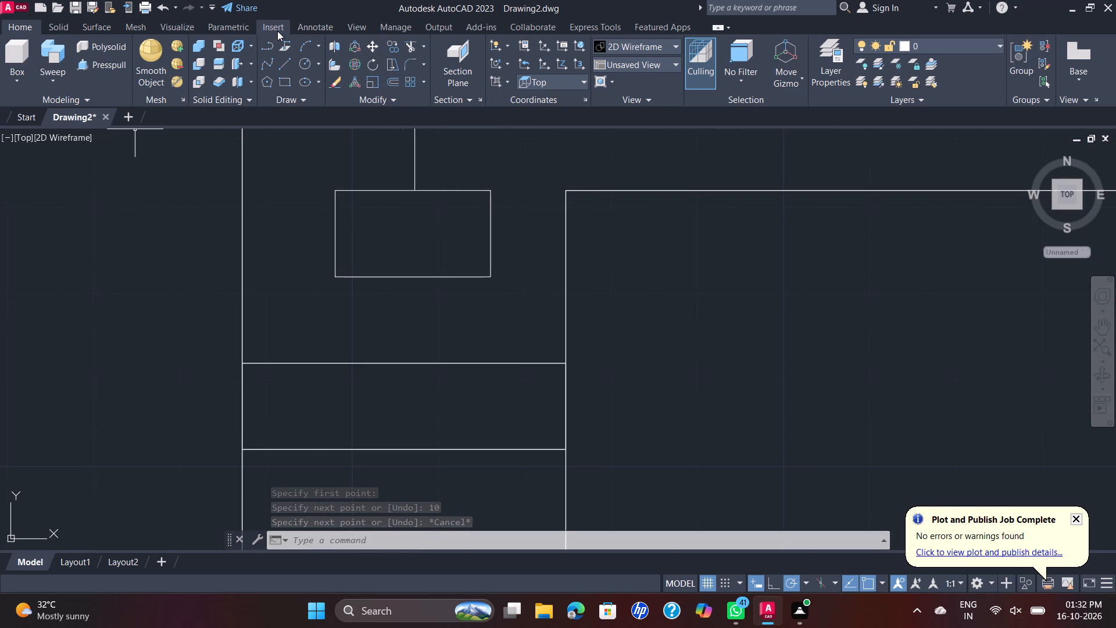
pyautogui.click(391, 51)
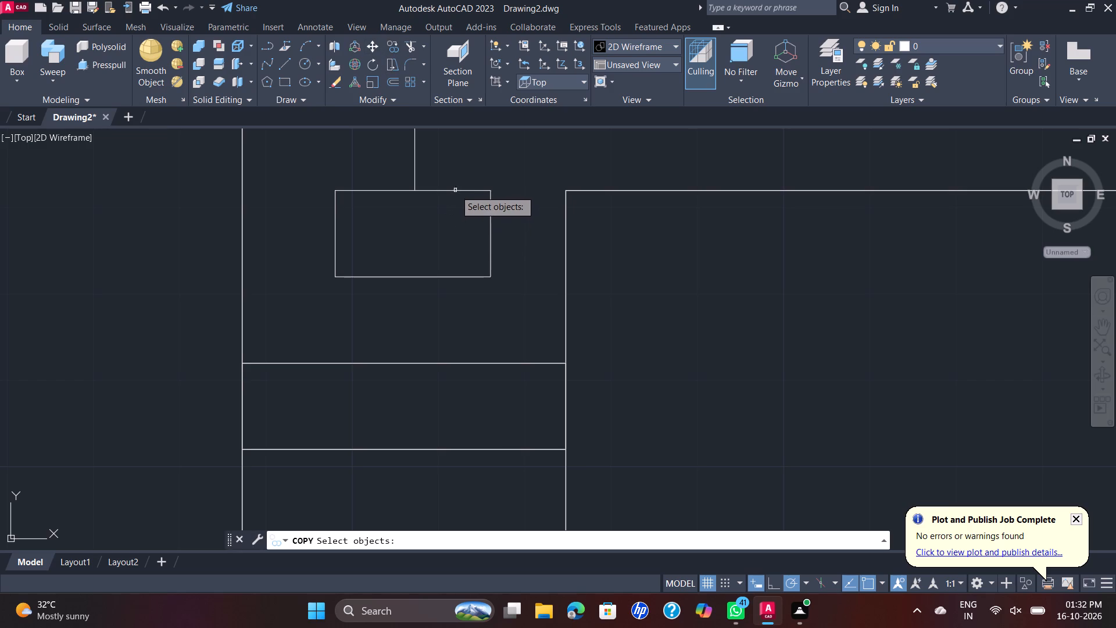
pyautogui.click(455, 191)
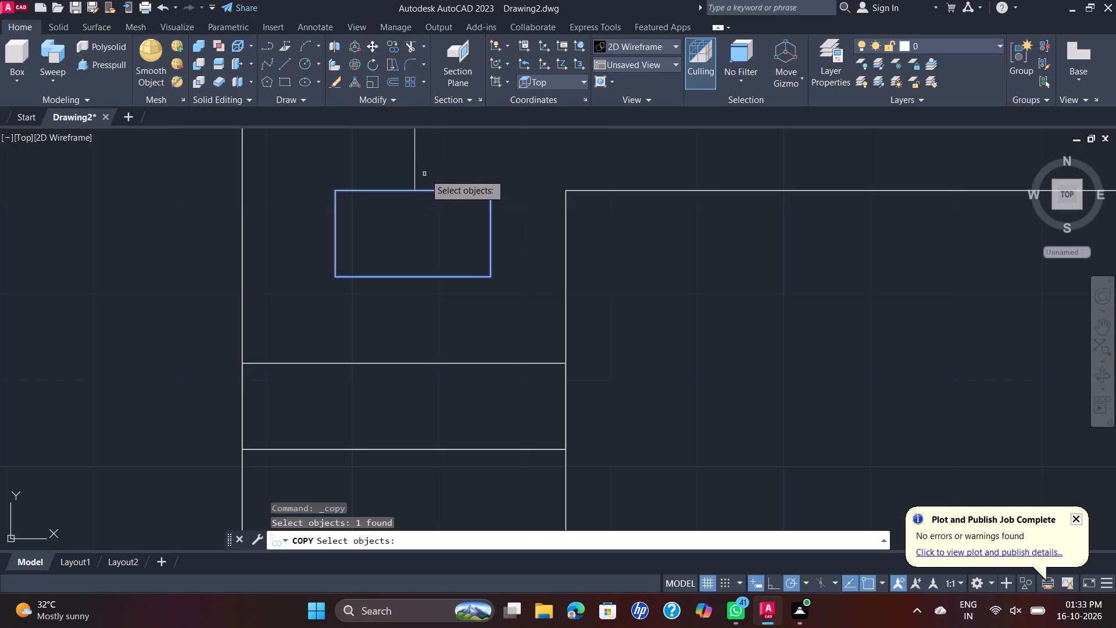
pyautogui.rightClick(431, 176)
pyautogui.scroll(2, 412, 190)
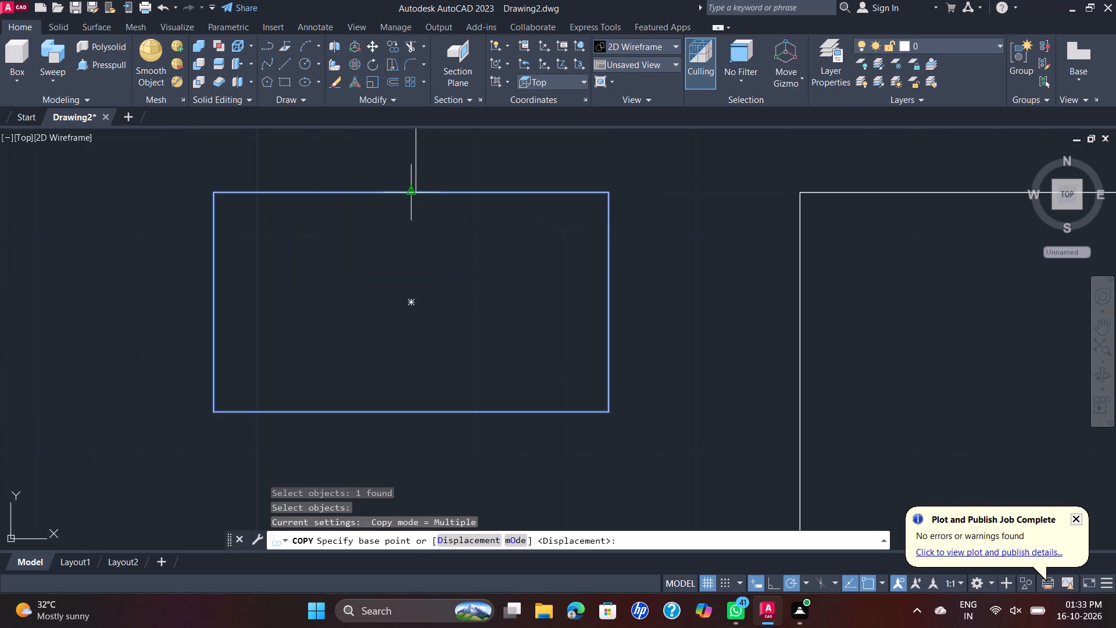
pyautogui.click(407, 195)
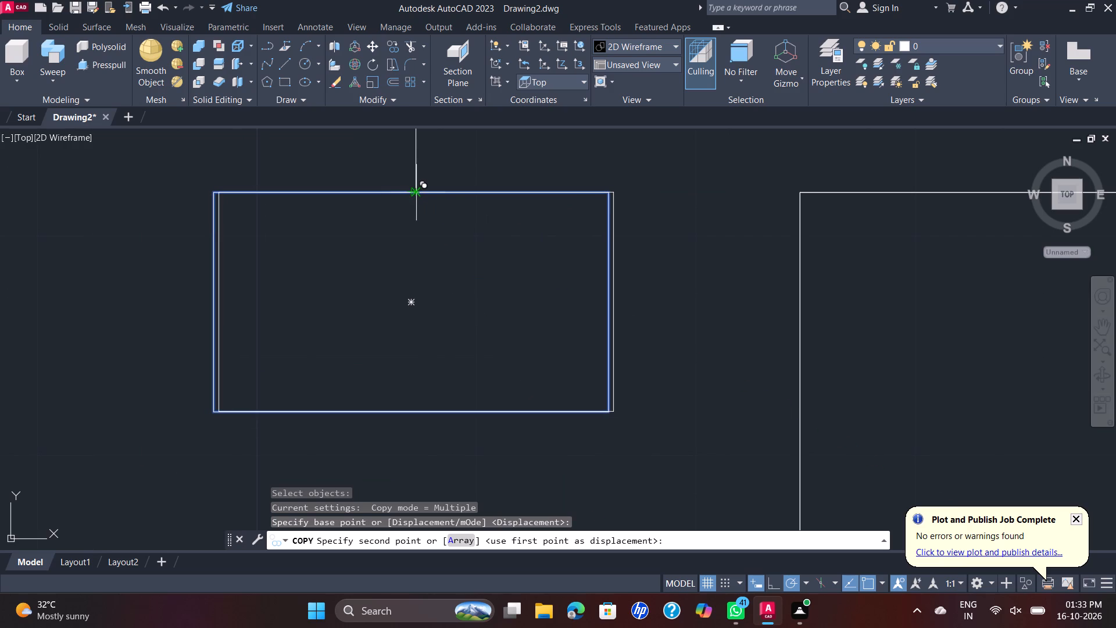
pyautogui.click(417, 192)
pyautogui.scroll(-3, 421, 185)
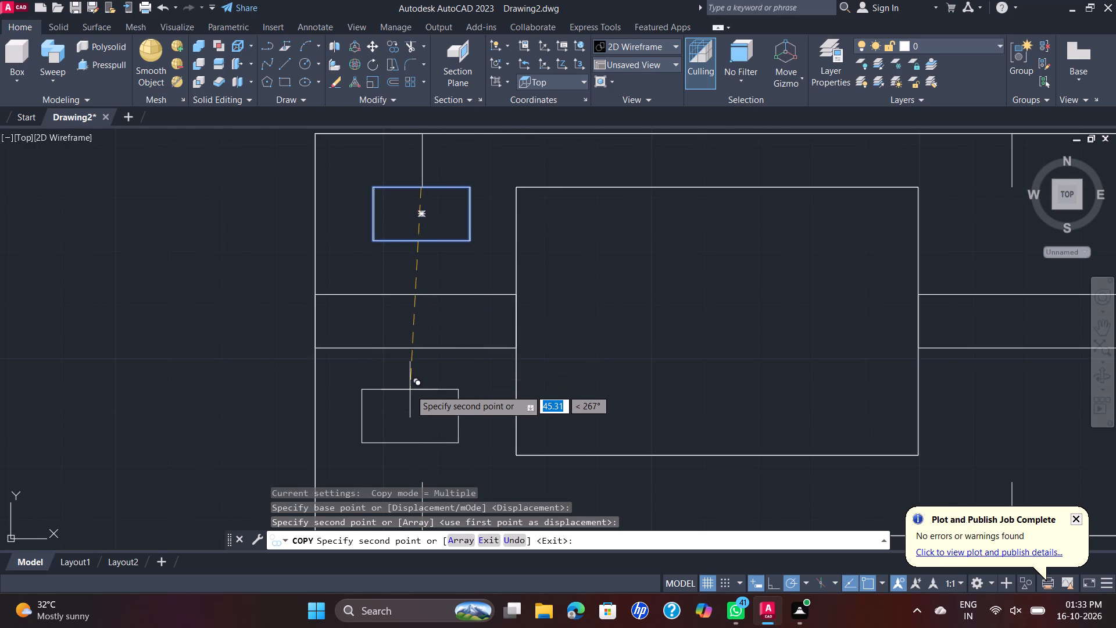
pyautogui.scroll(-1, 411, 389)
pyautogui.scroll(2, 788, 270)
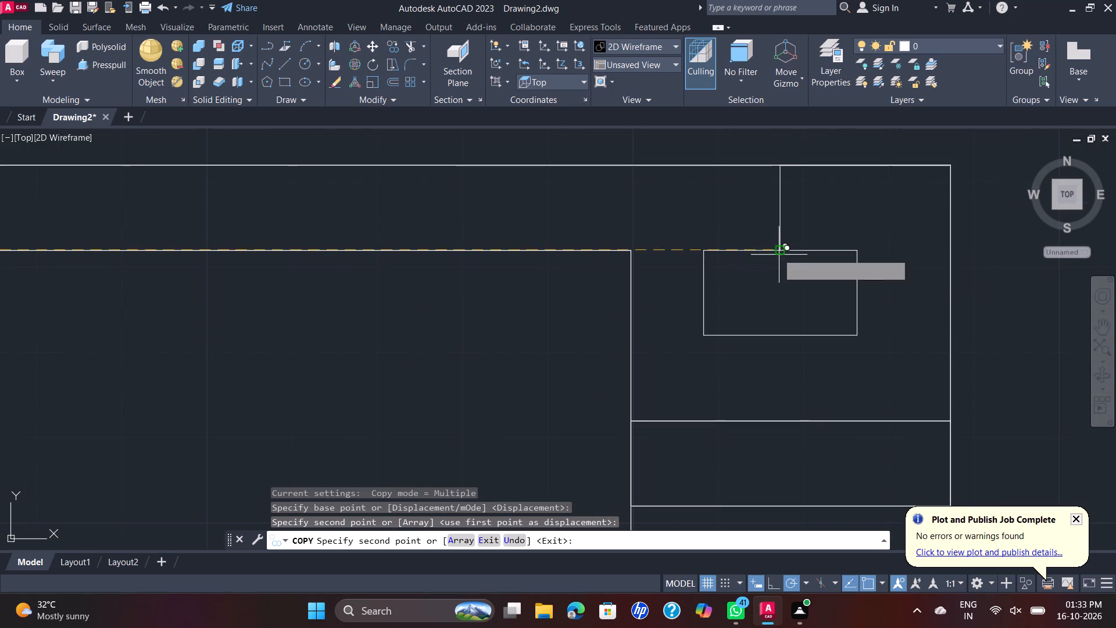
pyautogui.click(777, 252)
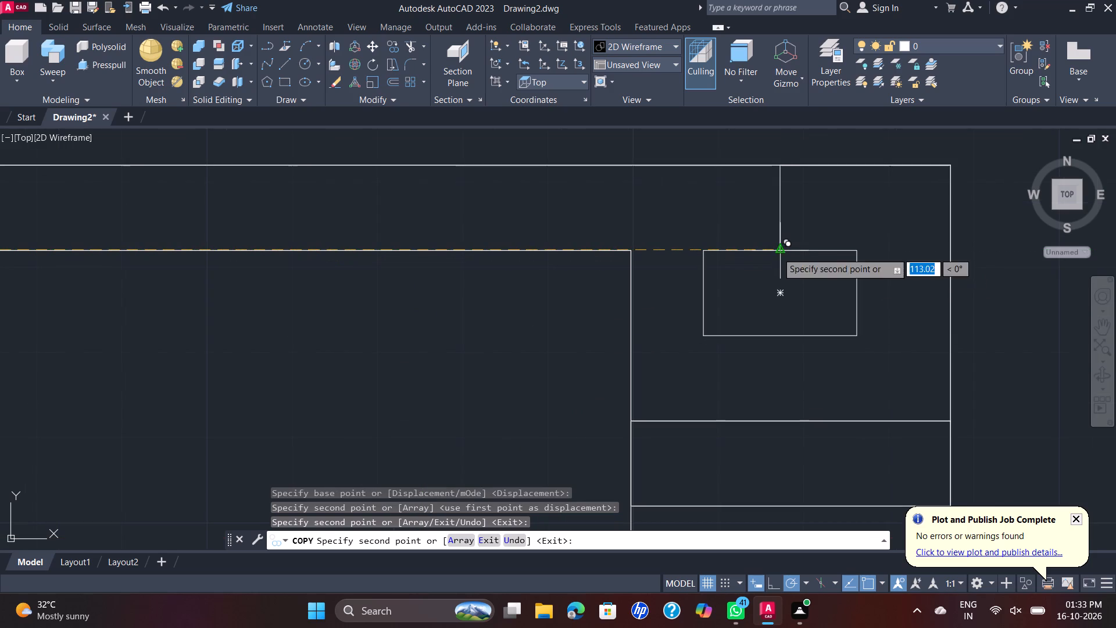
pyautogui.press('Escape')
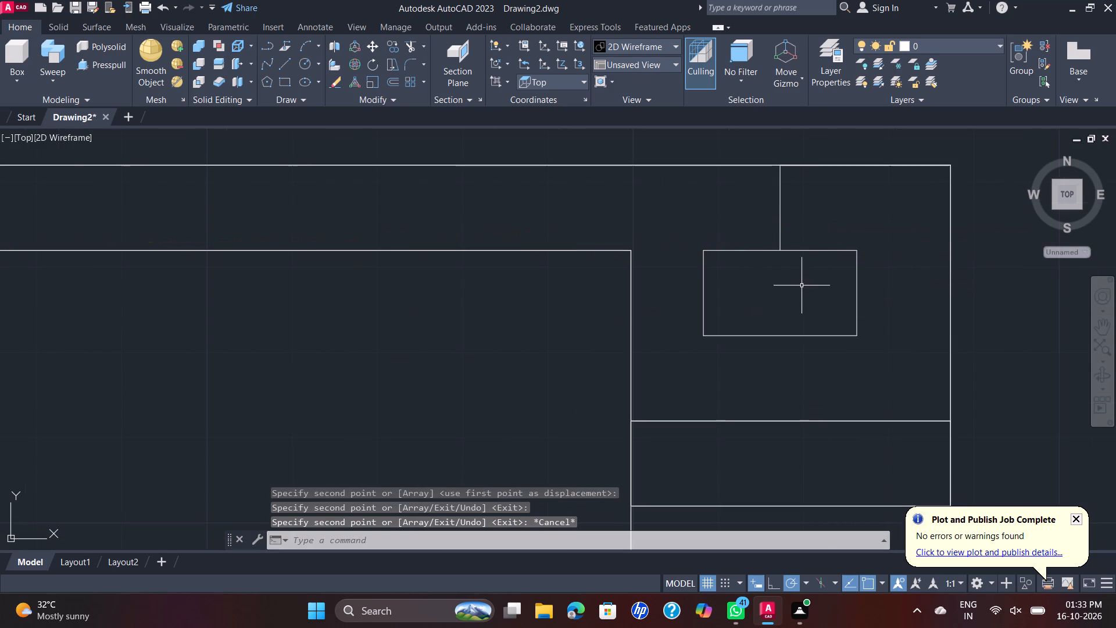
# Copy the upper-right rectangle by its bottom-edge midpoint to the ends of the lower-right and lower-left guide lines.
pyautogui.press('space')
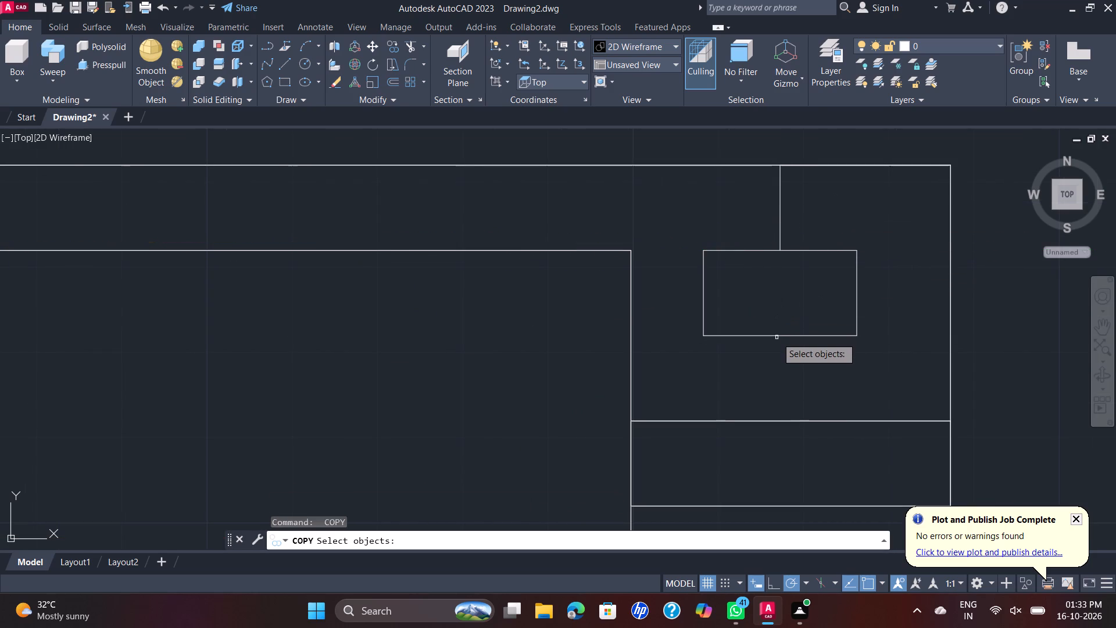
pyautogui.click(777, 337)
pyautogui.rightClick(777, 337)
pyautogui.click(782, 336)
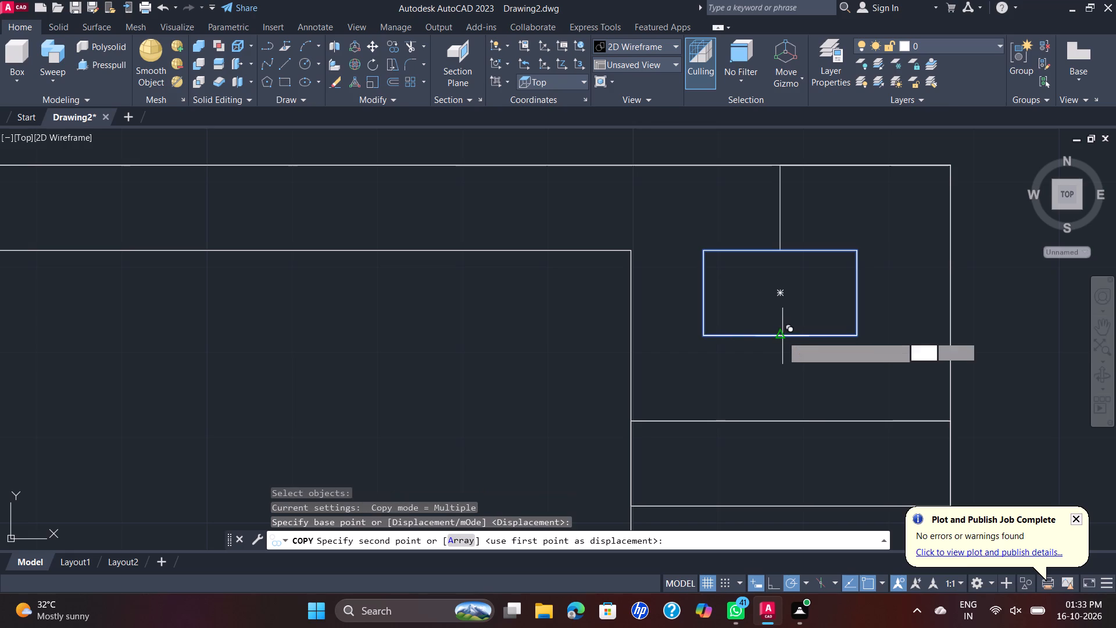
pyautogui.scroll(-3, 782, 336)
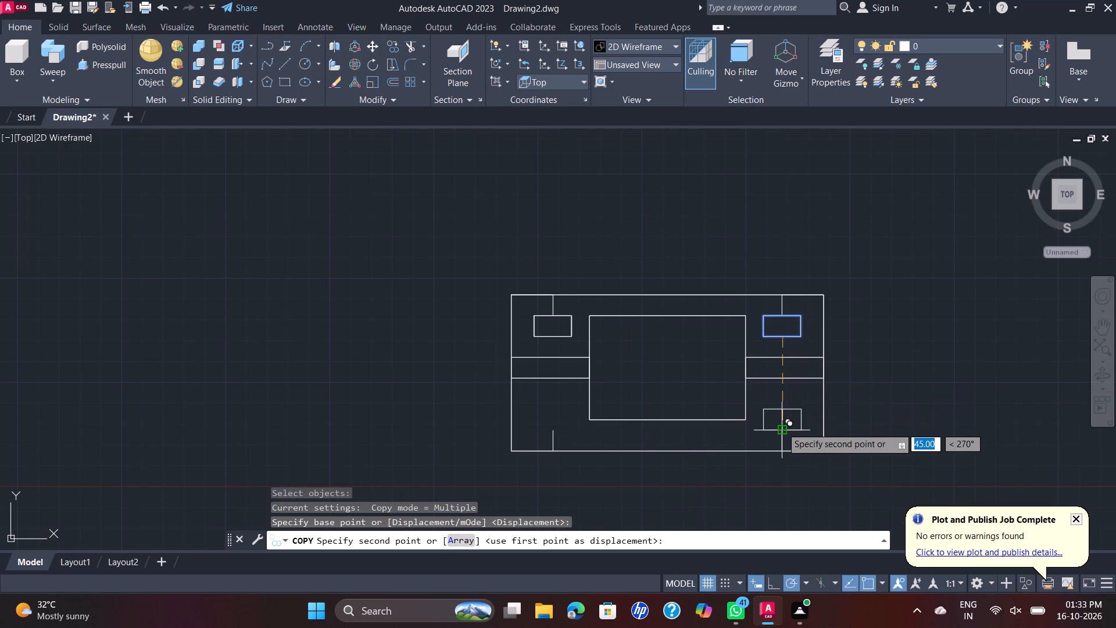
pyautogui.click(784, 428)
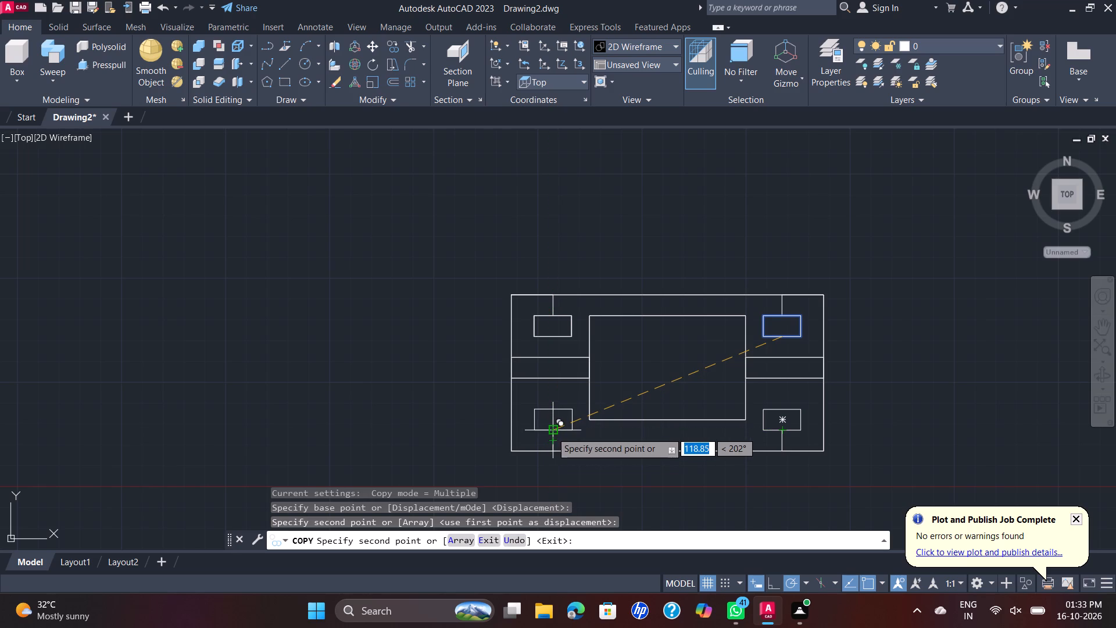
pyautogui.scroll(1, 551, 431)
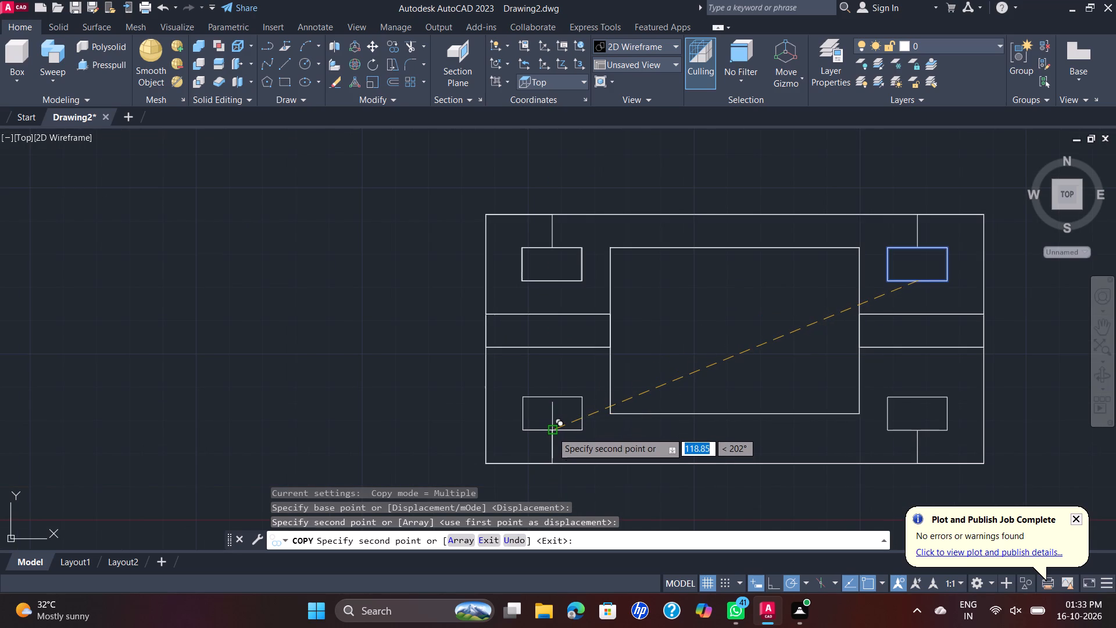
pyautogui.click(552, 430)
pyautogui.press('Escape')
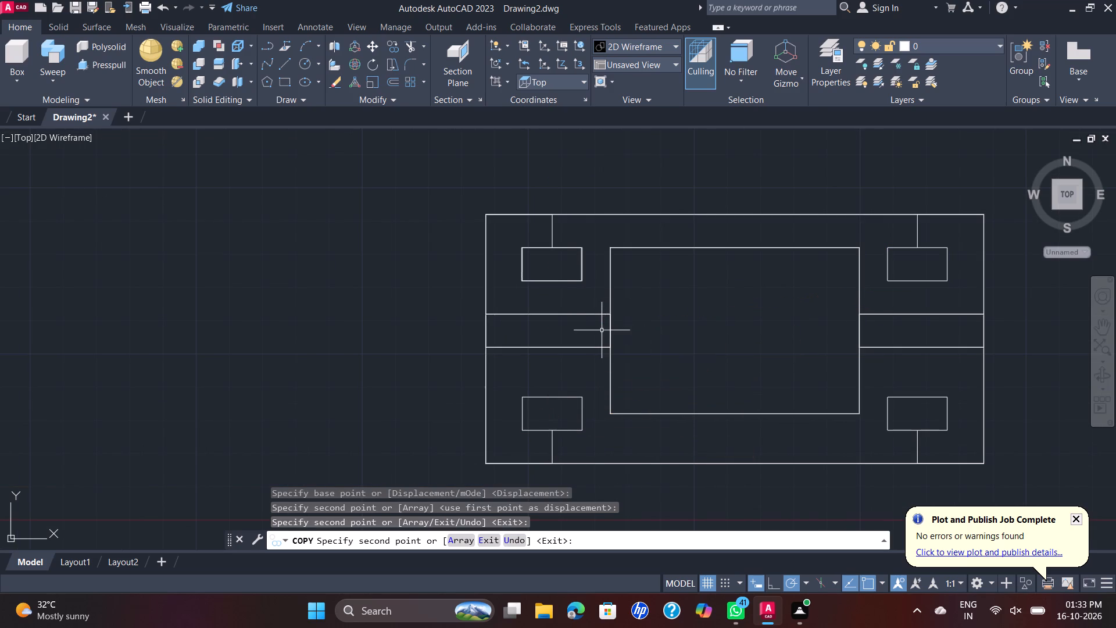
# Delete the original off-centre rectangle overlapping the aligned copy at the block's upper-left corner.
pyautogui.scroll(5, 552, 267)
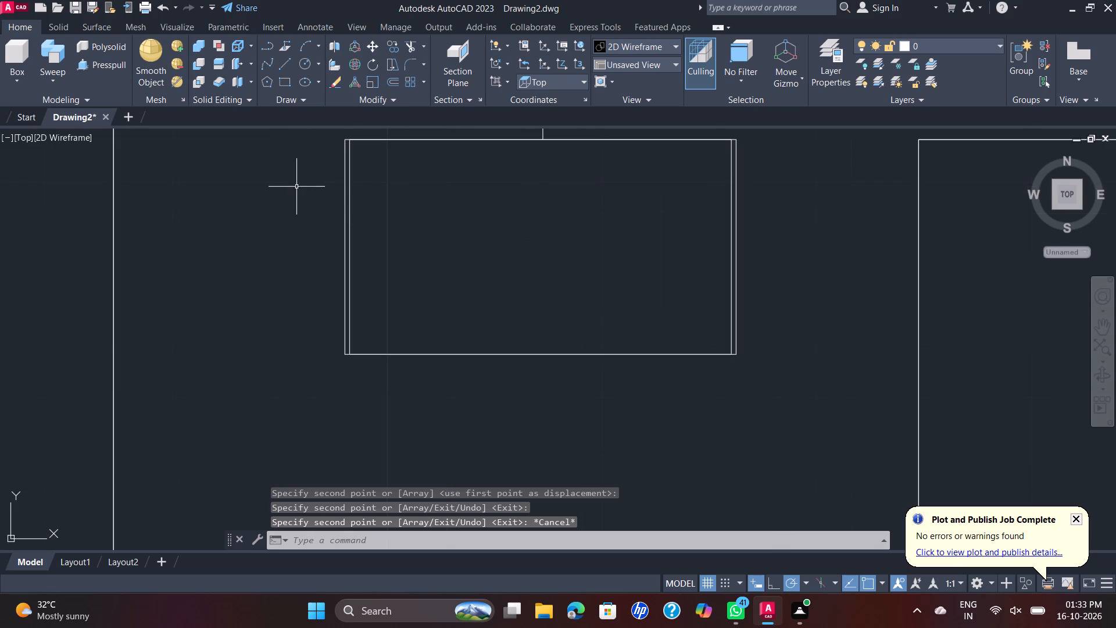
pyautogui.click(345, 212)
pyautogui.press('Delete')
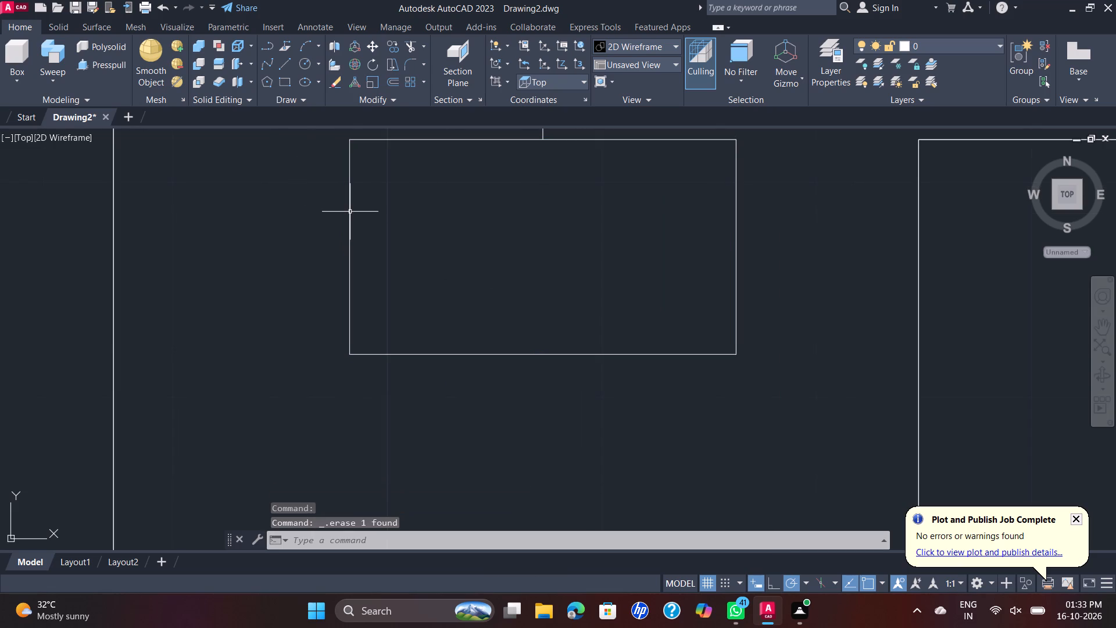
pyautogui.scroll(-3, 394, 212)
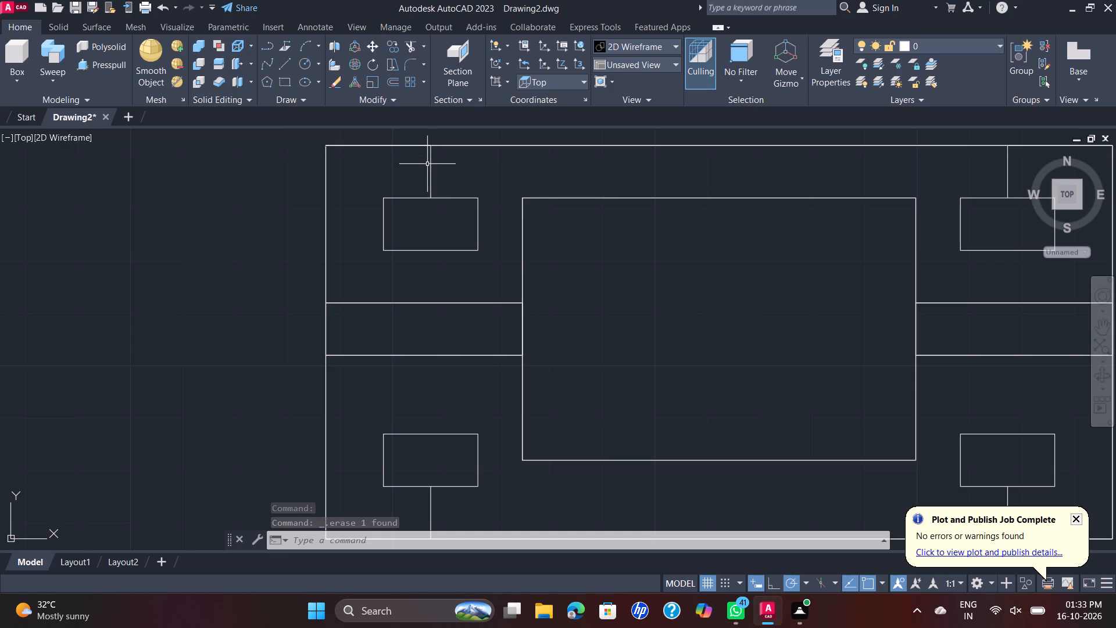
pyautogui.click(430, 167)
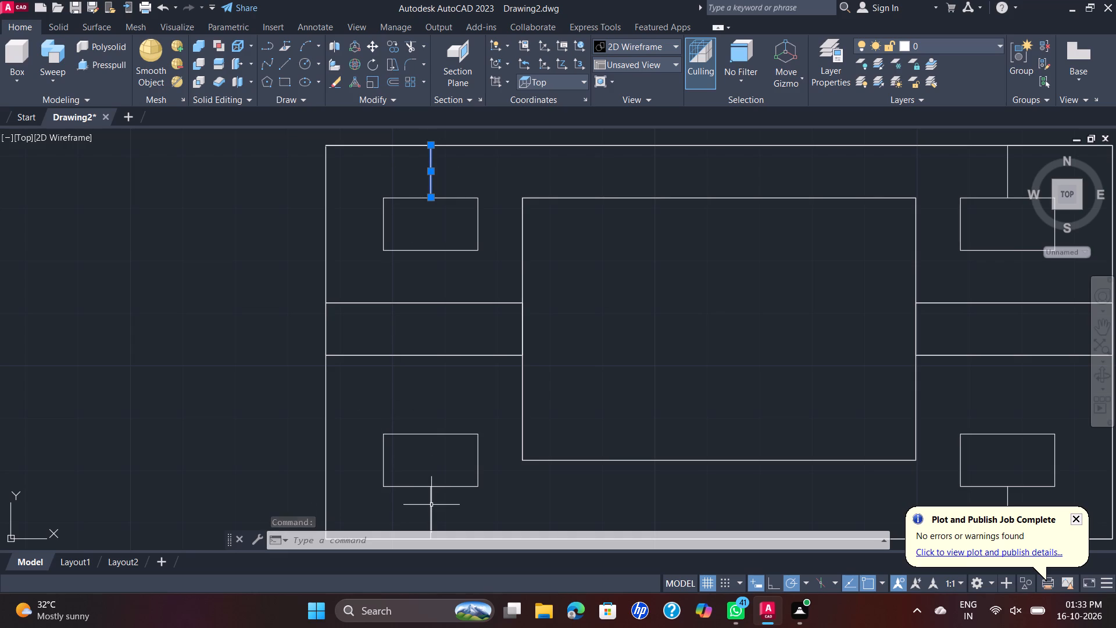
pyautogui.press('Escape')
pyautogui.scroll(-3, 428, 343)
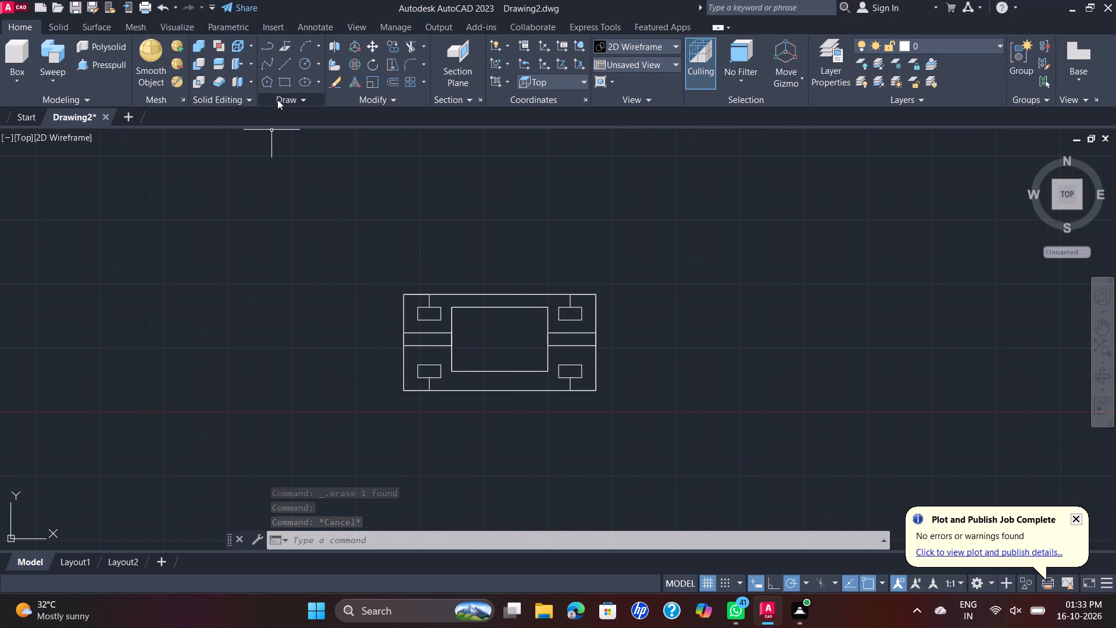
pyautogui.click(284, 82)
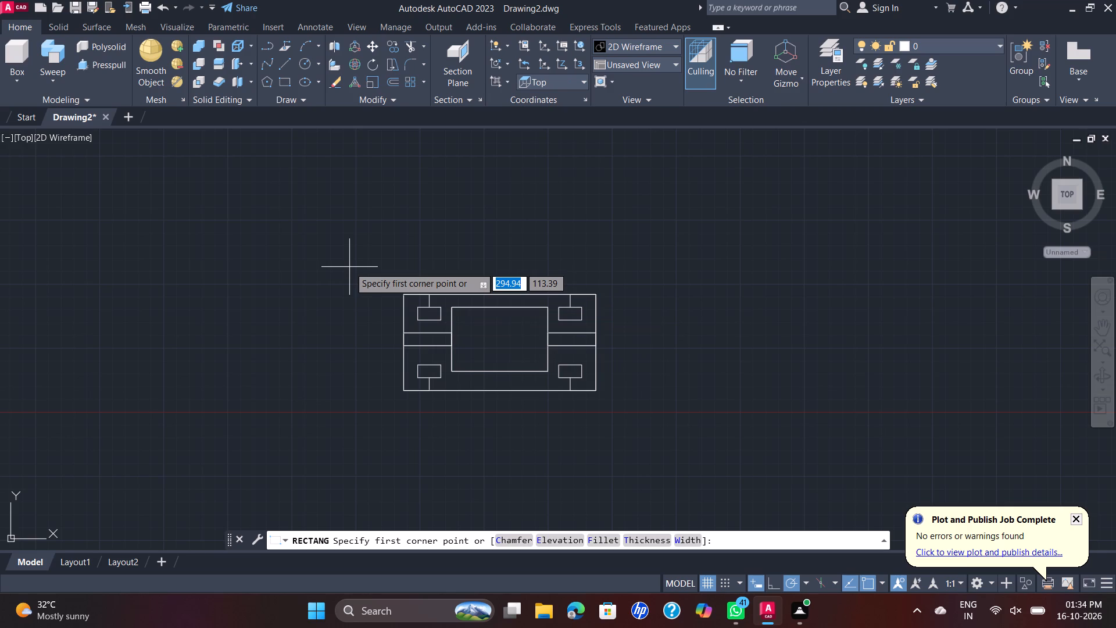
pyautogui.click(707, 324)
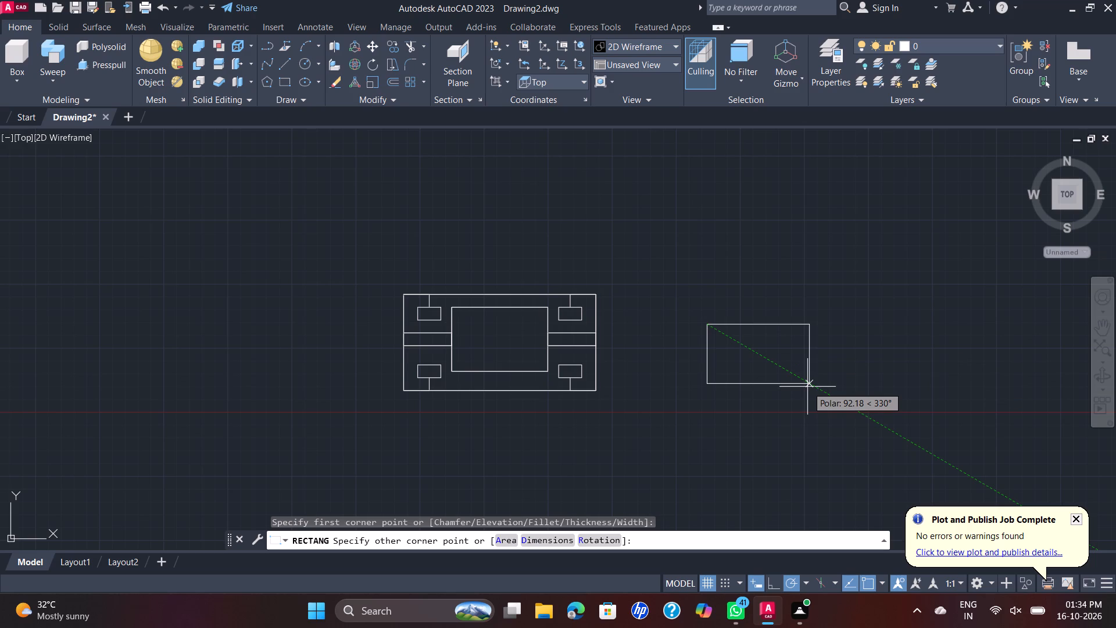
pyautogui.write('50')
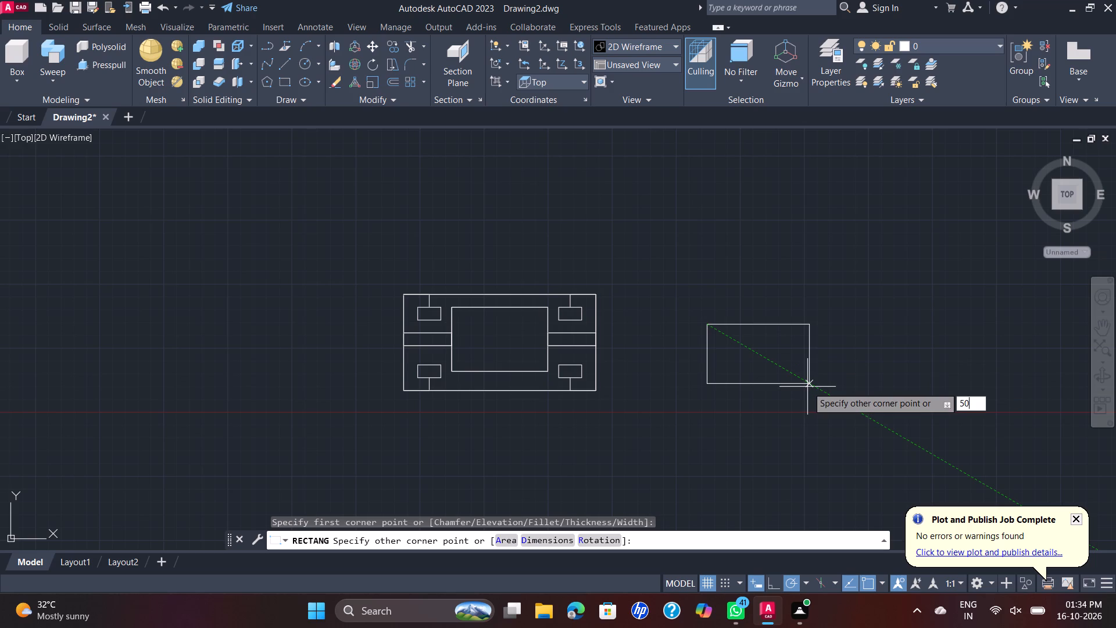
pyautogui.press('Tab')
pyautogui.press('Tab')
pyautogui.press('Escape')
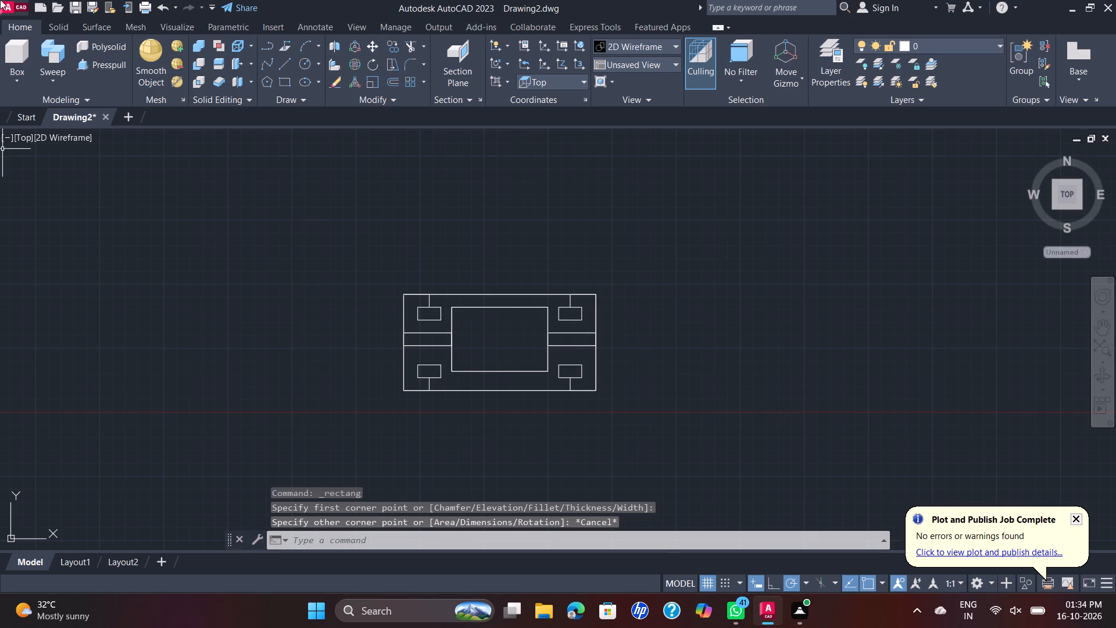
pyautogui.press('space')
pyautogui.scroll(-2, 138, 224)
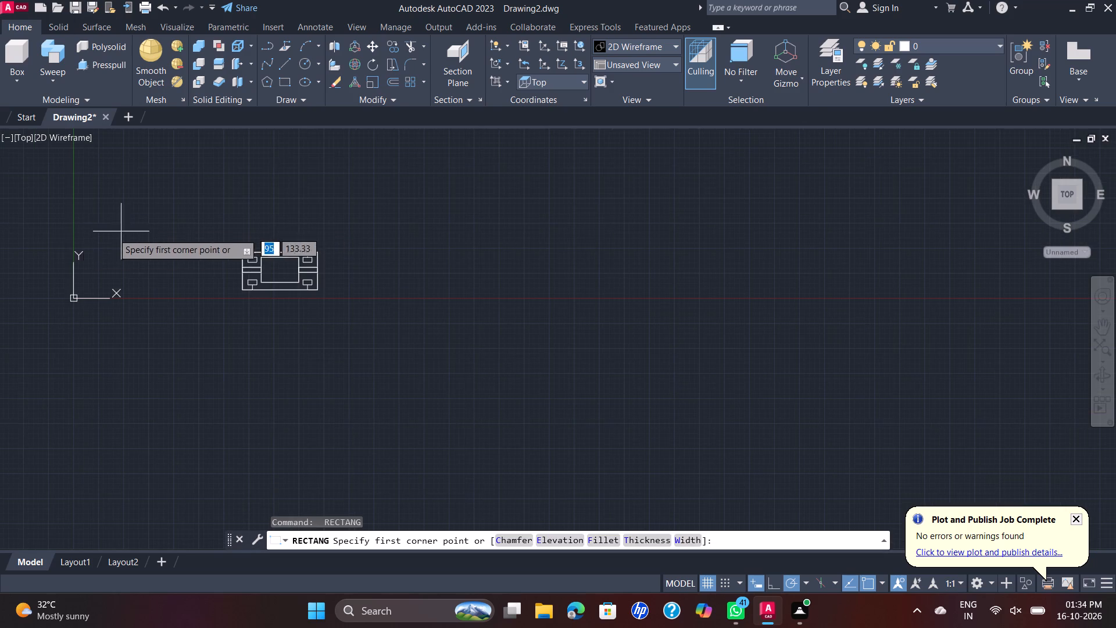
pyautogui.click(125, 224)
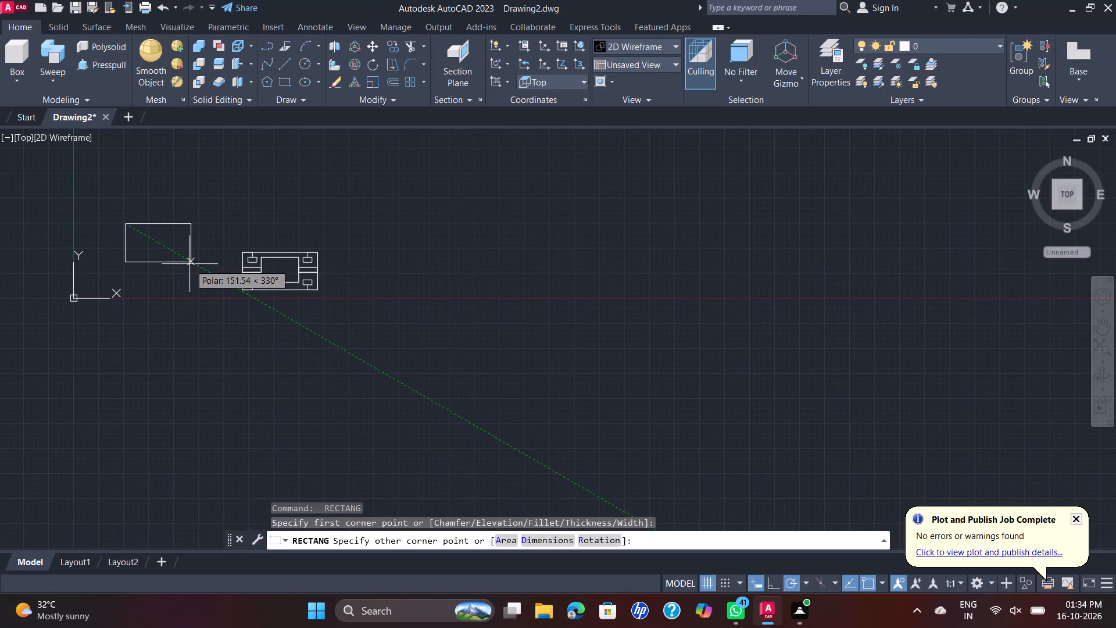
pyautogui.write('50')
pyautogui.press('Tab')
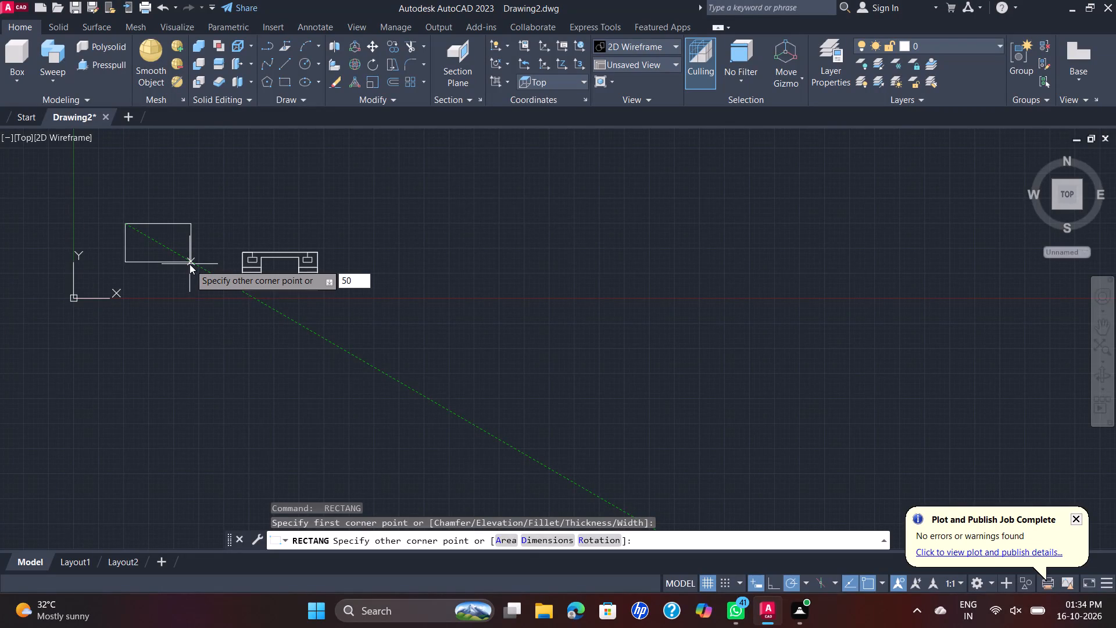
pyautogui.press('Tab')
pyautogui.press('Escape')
# Draw a separate 50 x 25 mm rectangle in the empty area above and to the left of the block.
pyautogui.press('space')
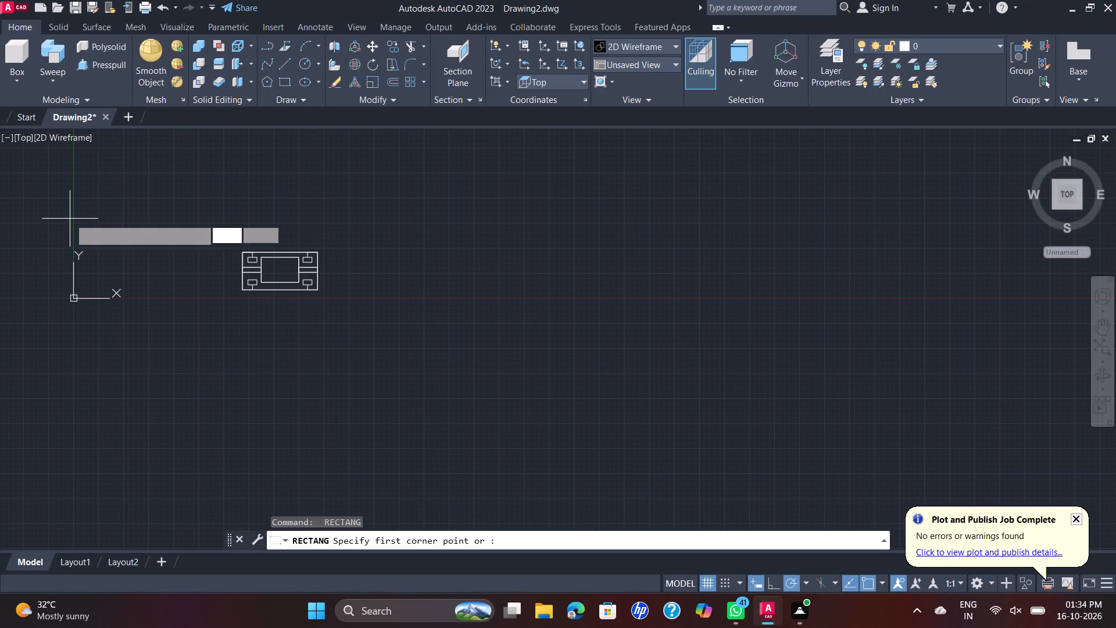
pyautogui.click(99, 219)
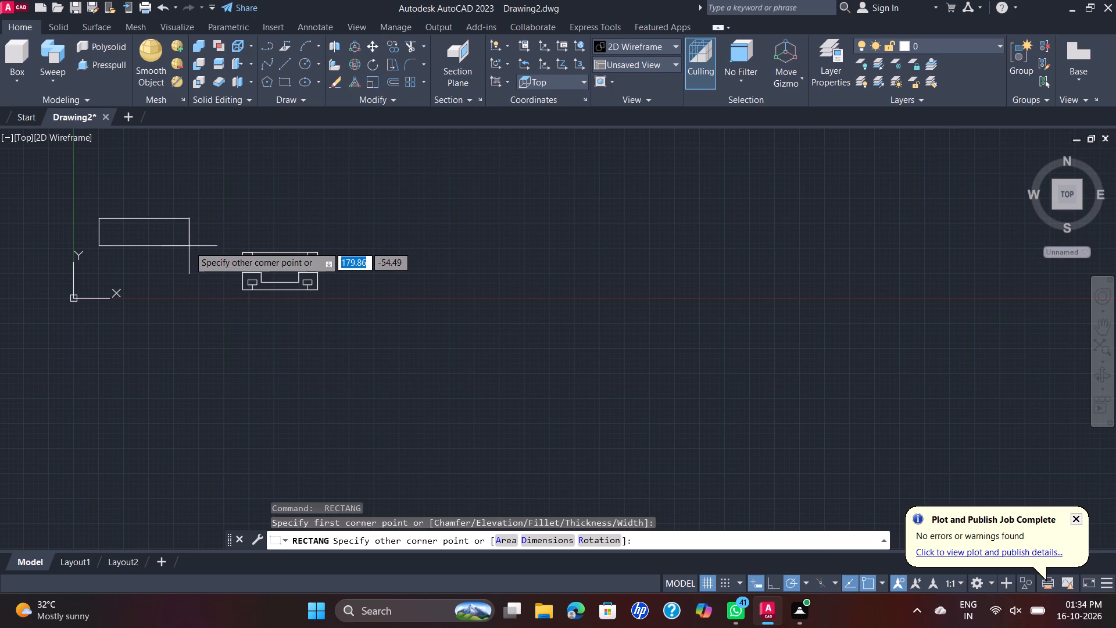
pyautogui.write('50')
pyautogui.press('Tab')
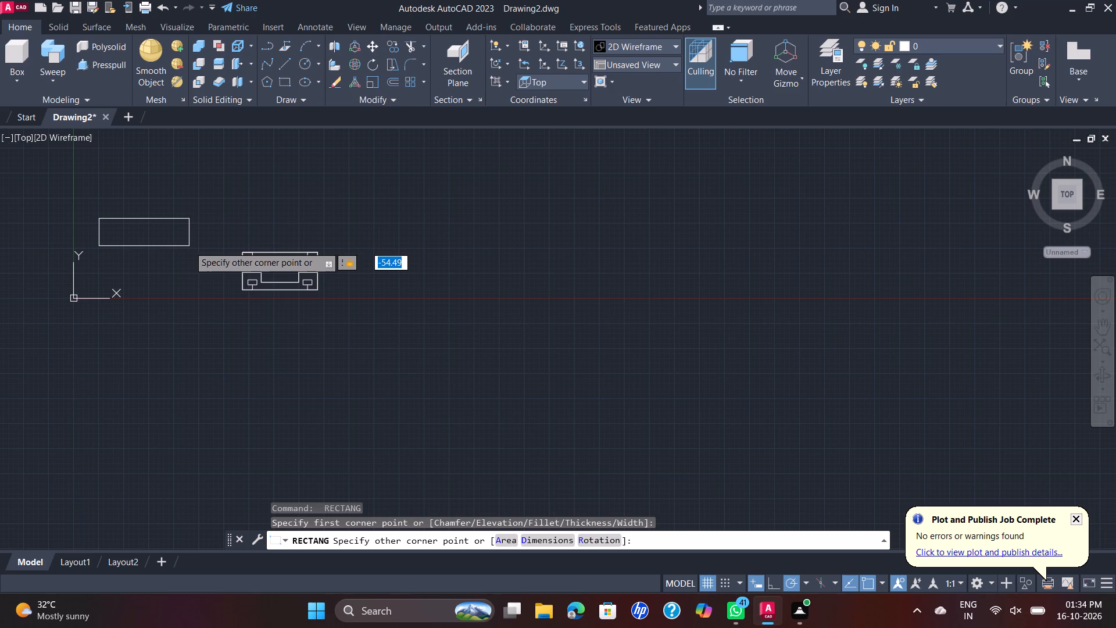
pyautogui.write('25')
pyautogui.press('Return')
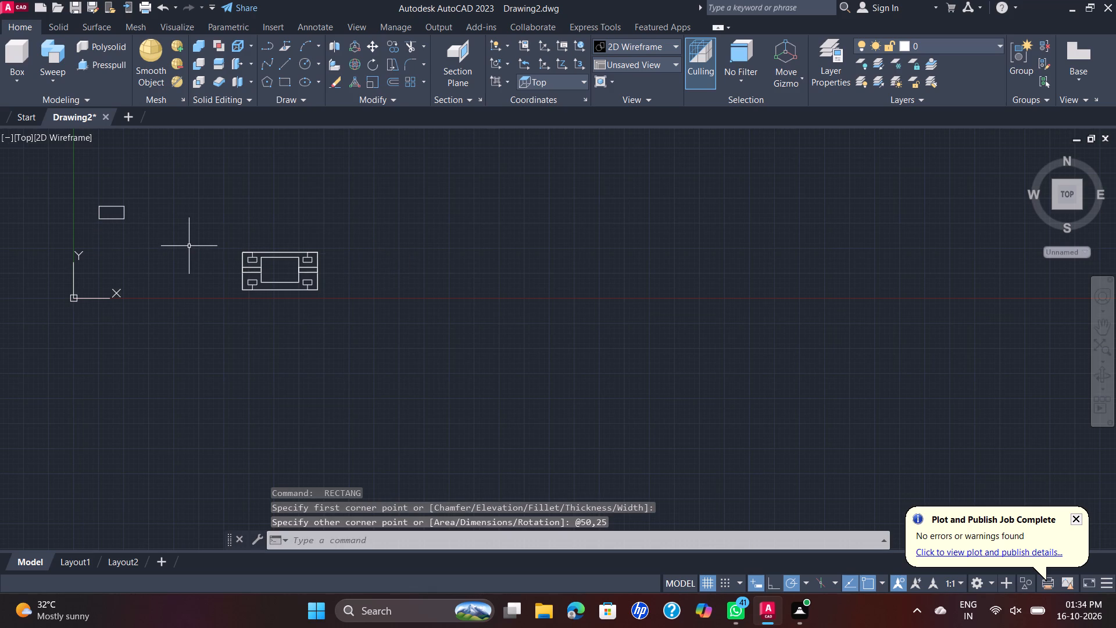
pyautogui.scroll(3, 121, 233)
pyautogui.scroll(-1, 107, 187)
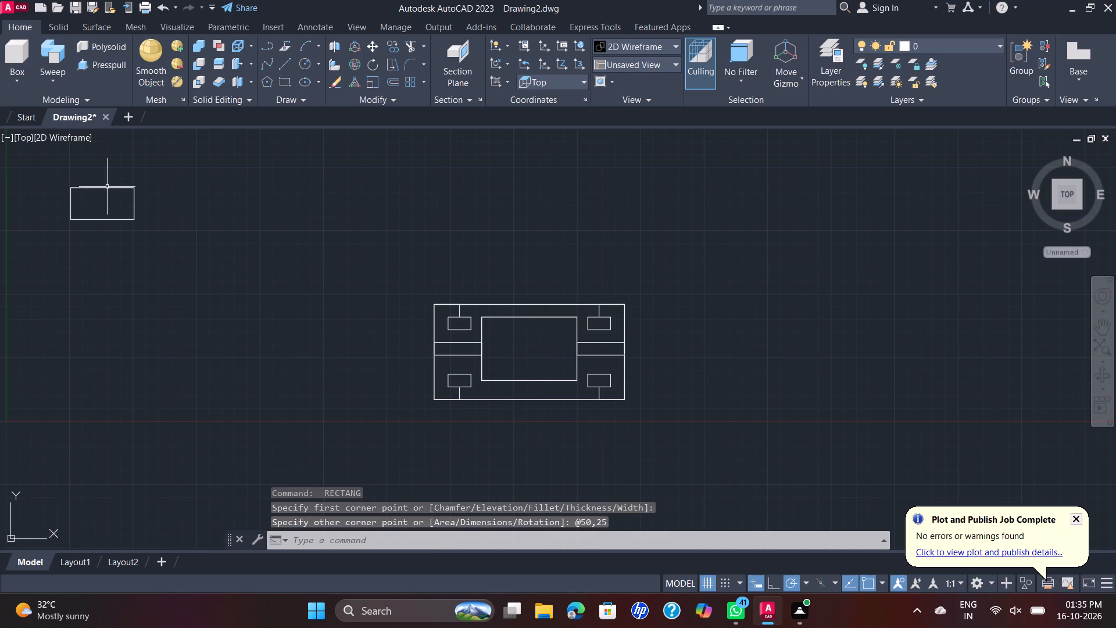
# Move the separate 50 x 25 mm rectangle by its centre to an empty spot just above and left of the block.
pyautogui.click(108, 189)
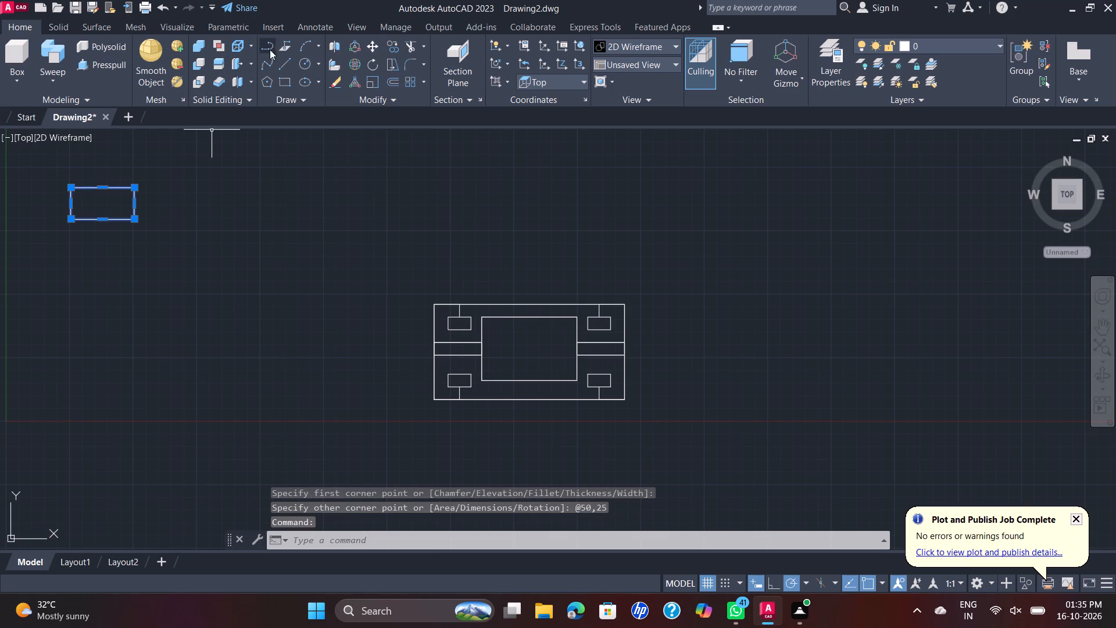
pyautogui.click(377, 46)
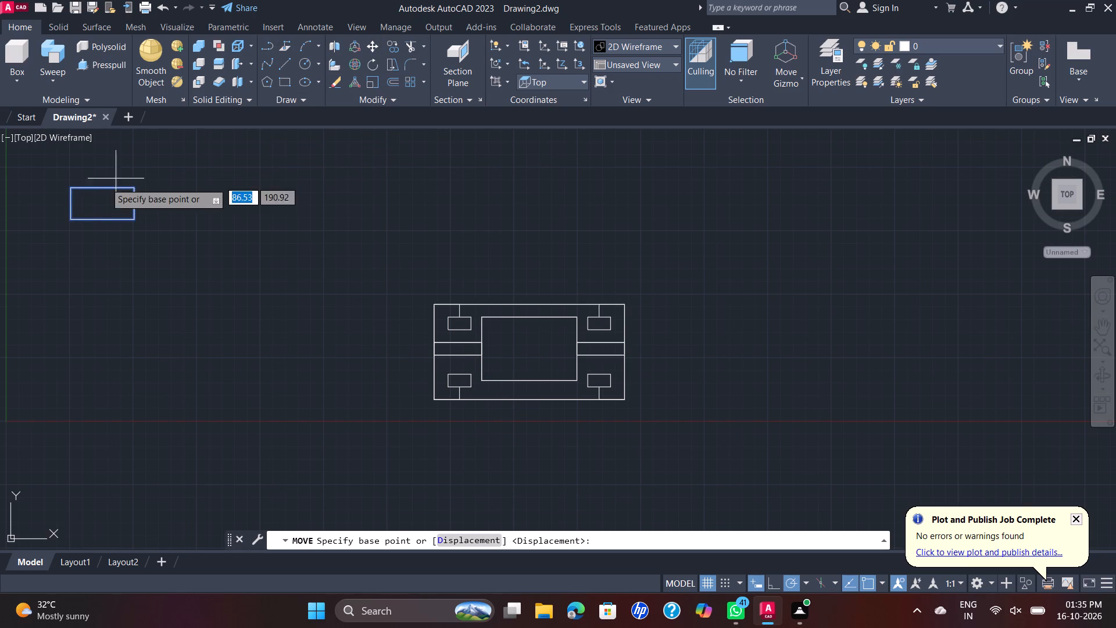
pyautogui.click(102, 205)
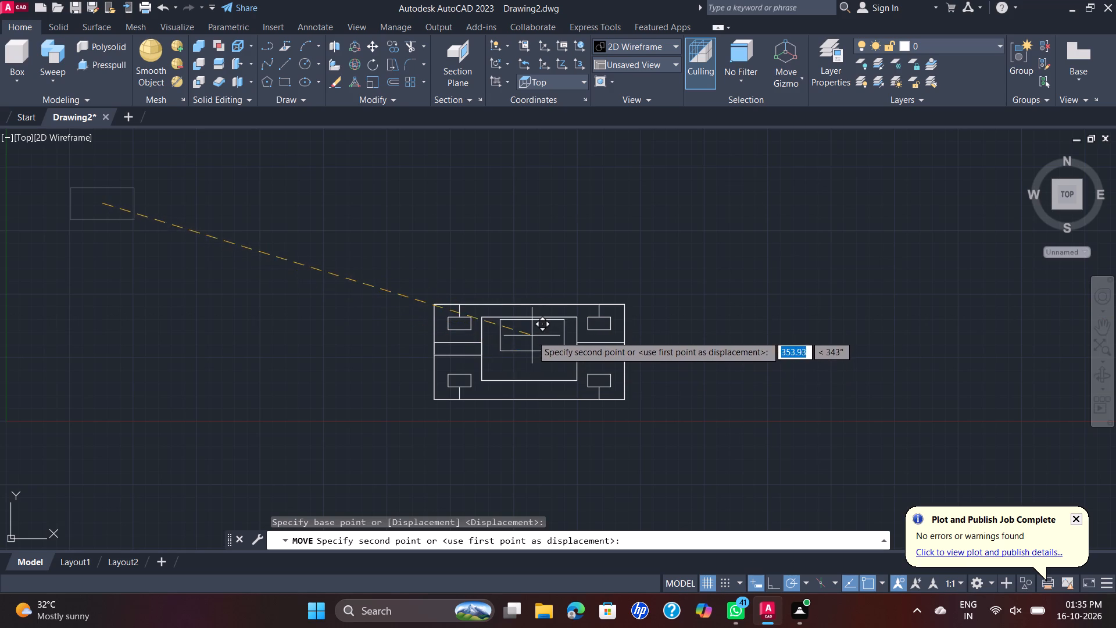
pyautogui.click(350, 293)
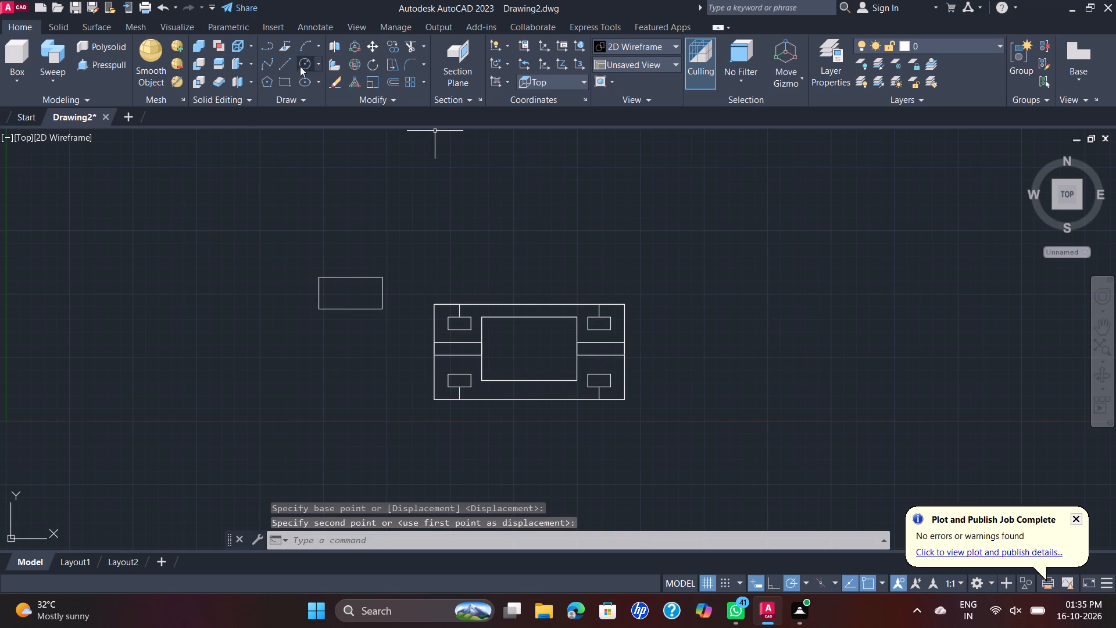
# Draw a vertical guide line between the midpoints of the raised block's upper and lower edges.
pyautogui.click(288, 62)
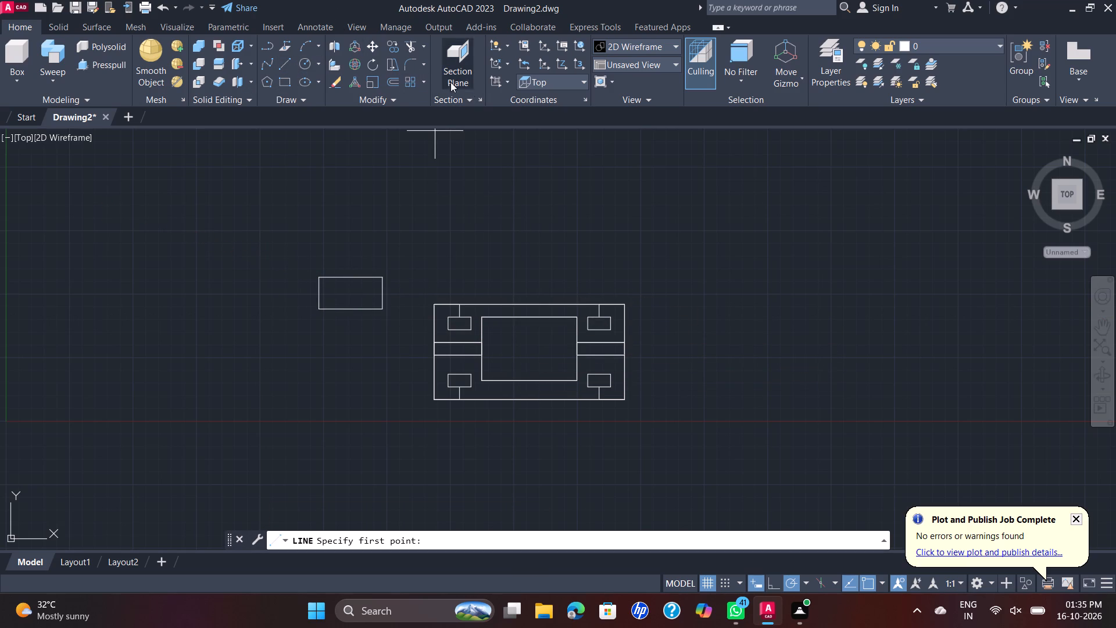
pyautogui.click(528, 315)
pyautogui.click(528, 379)
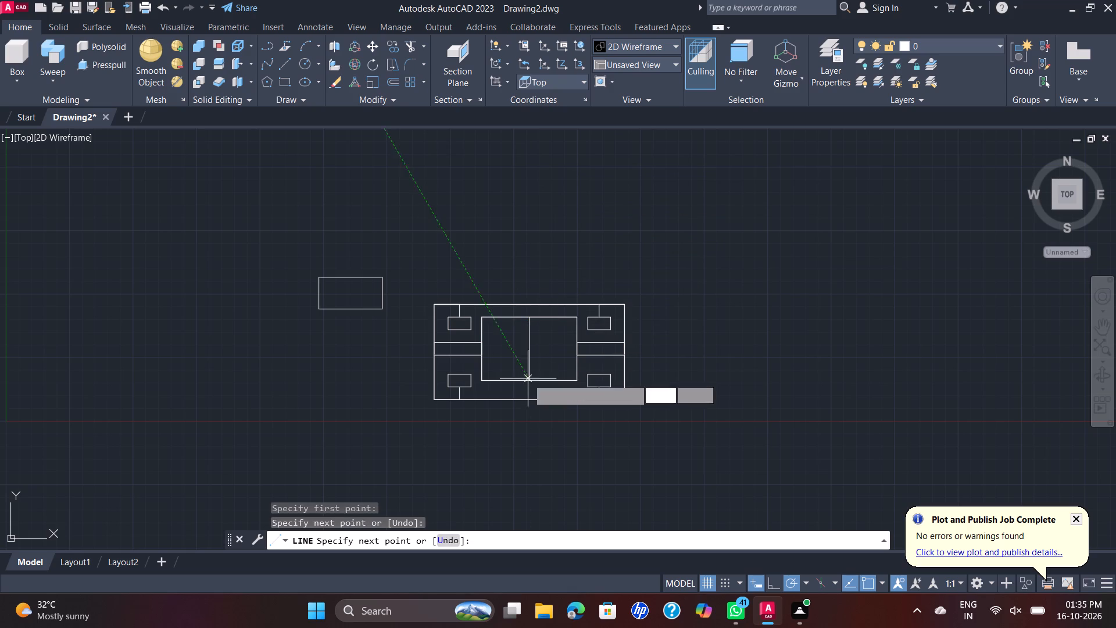
pyautogui.press('Escape')
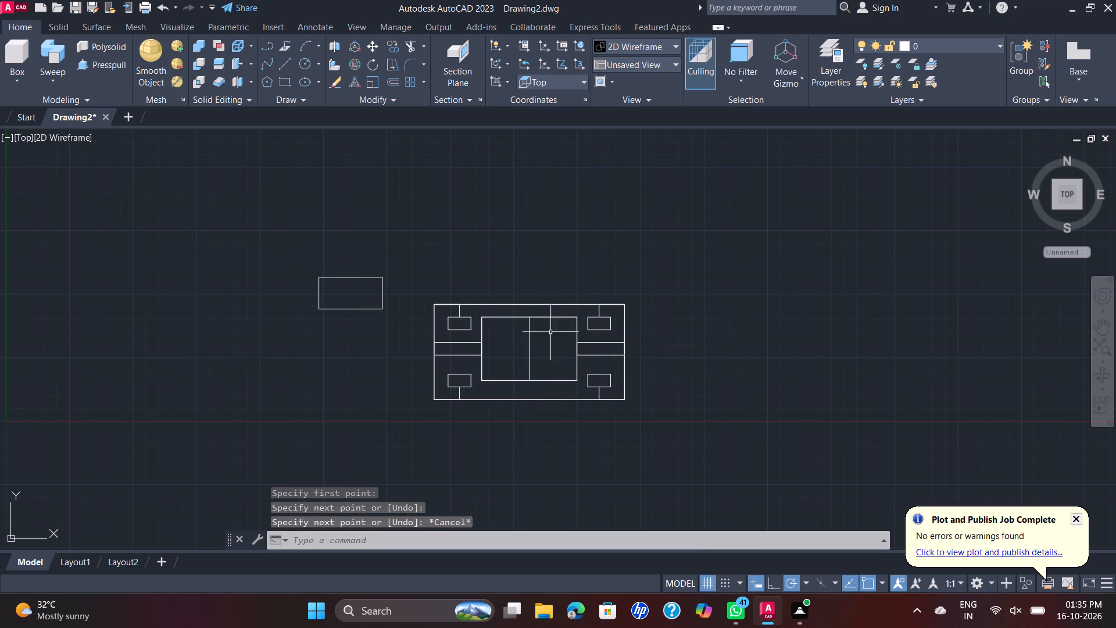
# Move the 50 x 25 mm rectangle by its centre to the midpoint of the raised block's vertical guide line.
pyautogui.scroll(4, 524, 355)
pyautogui.scroll(-2, 537, 339)
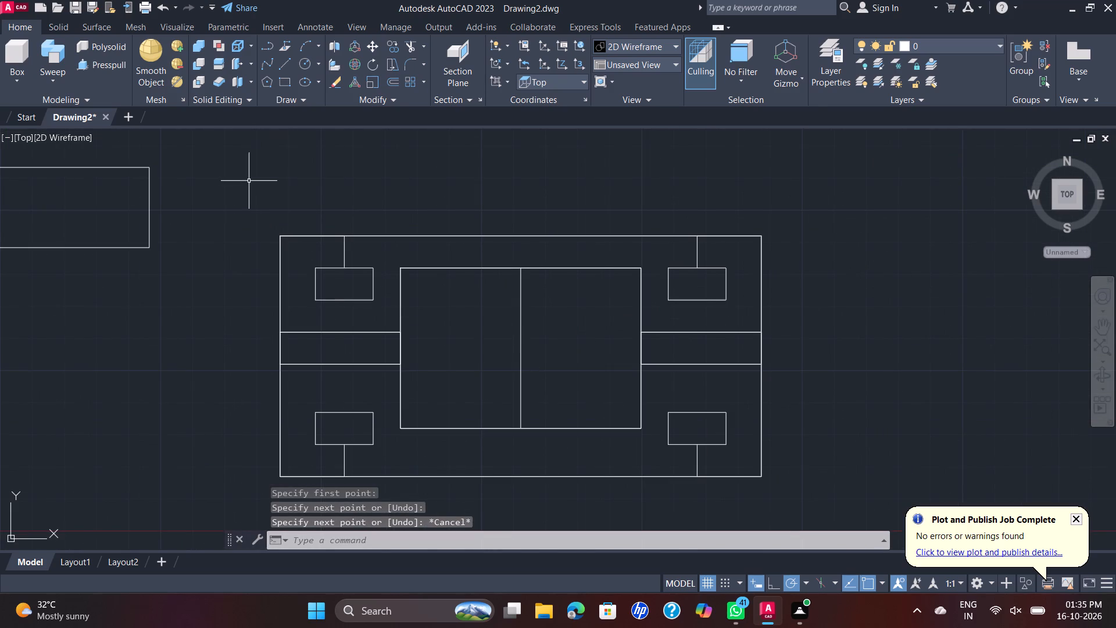
pyautogui.click(150, 209)
pyautogui.scroll(-2, 196, 187)
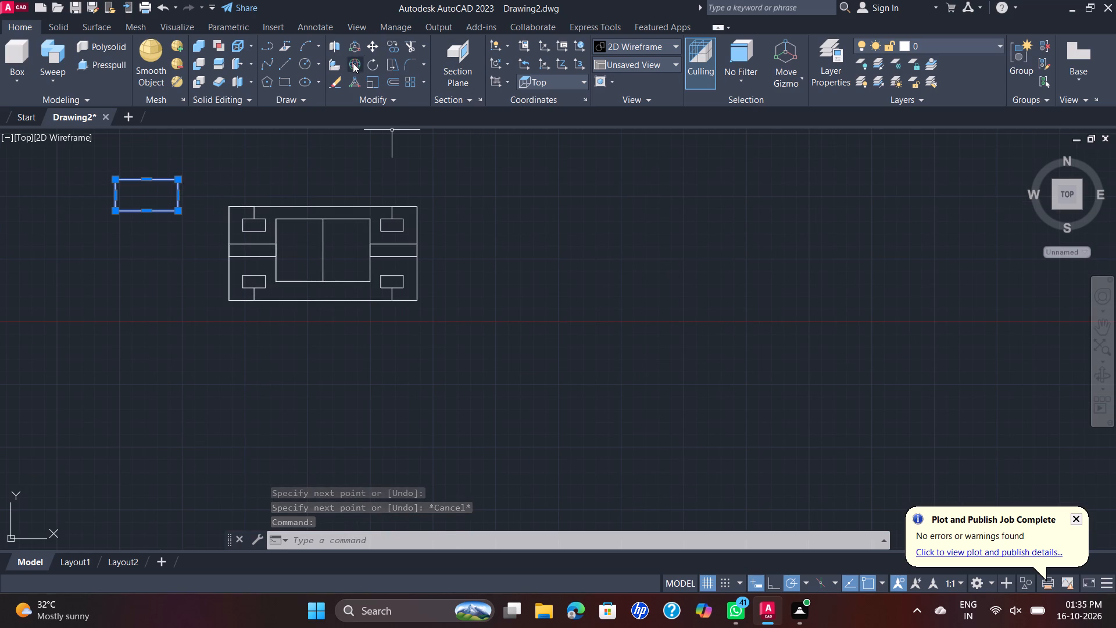
pyautogui.click(370, 49)
pyautogui.click(149, 197)
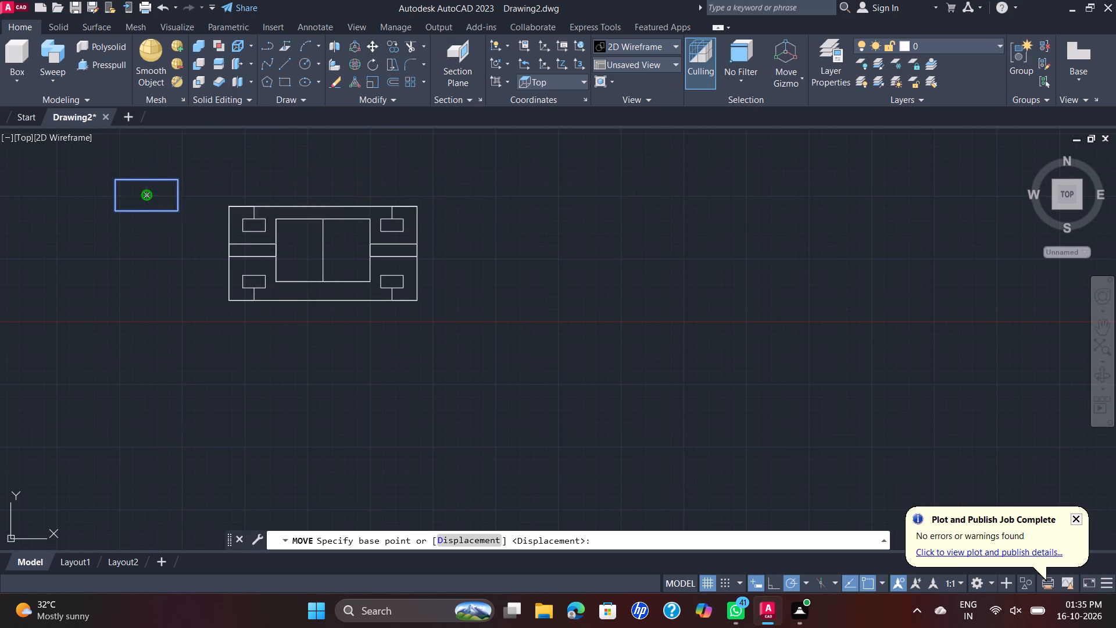
pyautogui.click(321, 252)
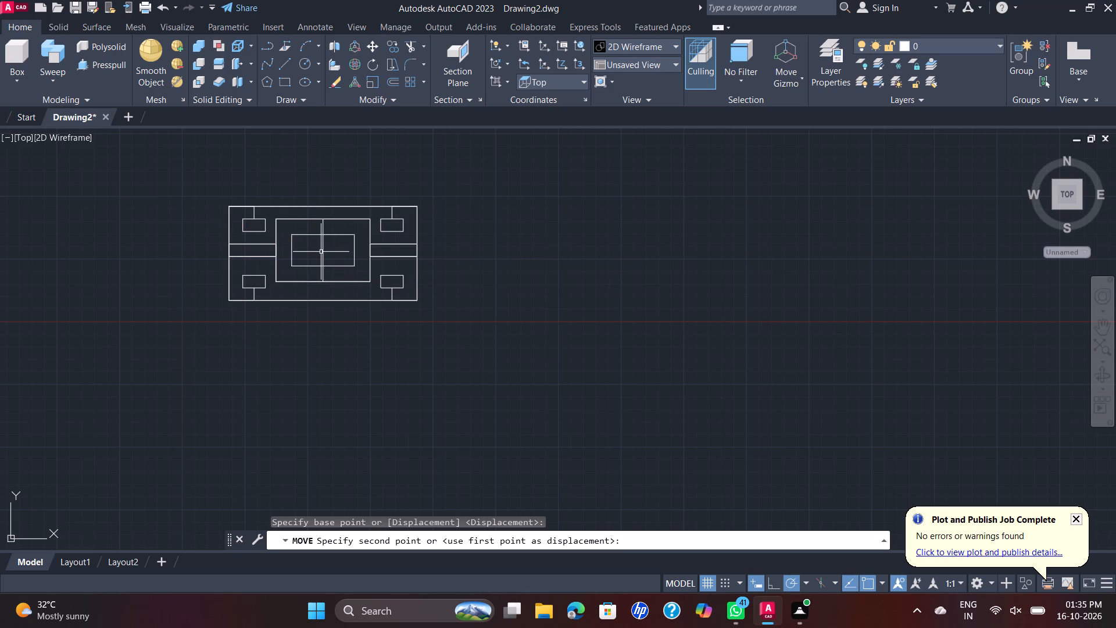
pyautogui.press('Escape')
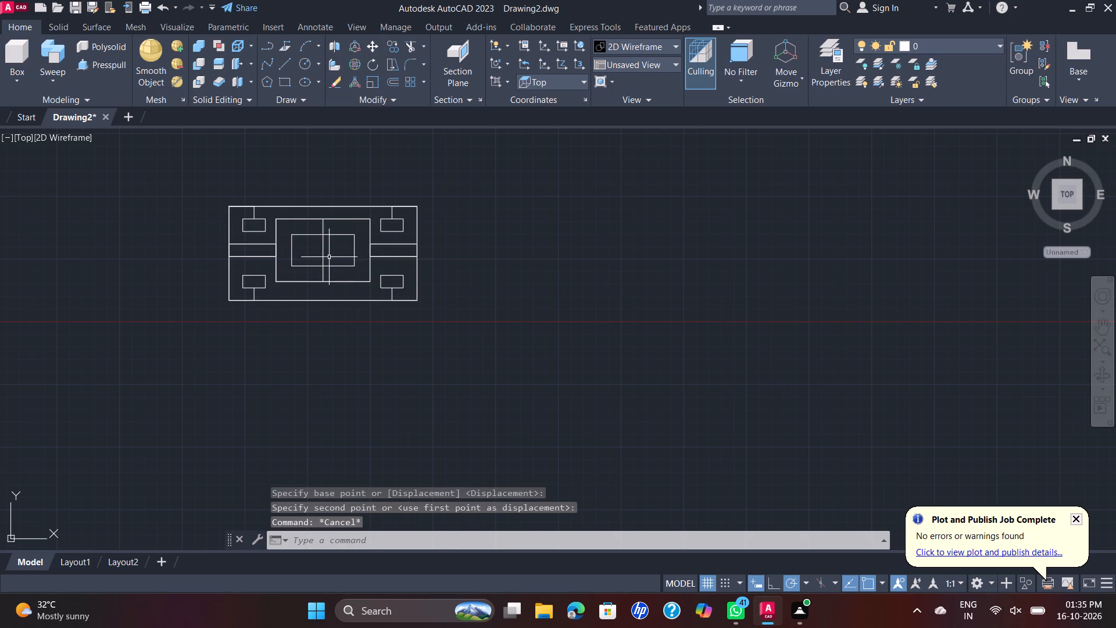
# Delete the vertical guide line across the raised block.
pyautogui.click(323, 258)
pyautogui.press('Delete')
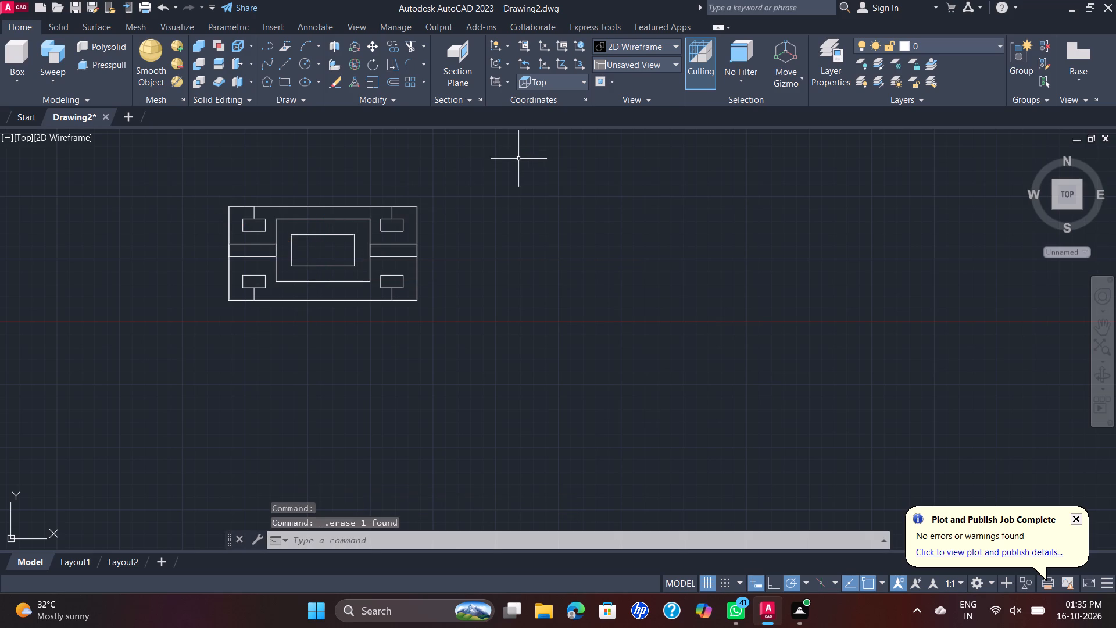
# Switch to the SW Isometric view and examine the heights of the ribs and rectangles relative to the blocks.
pyautogui.scroll(2, 350, 108)
pyautogui.click(24, 144)
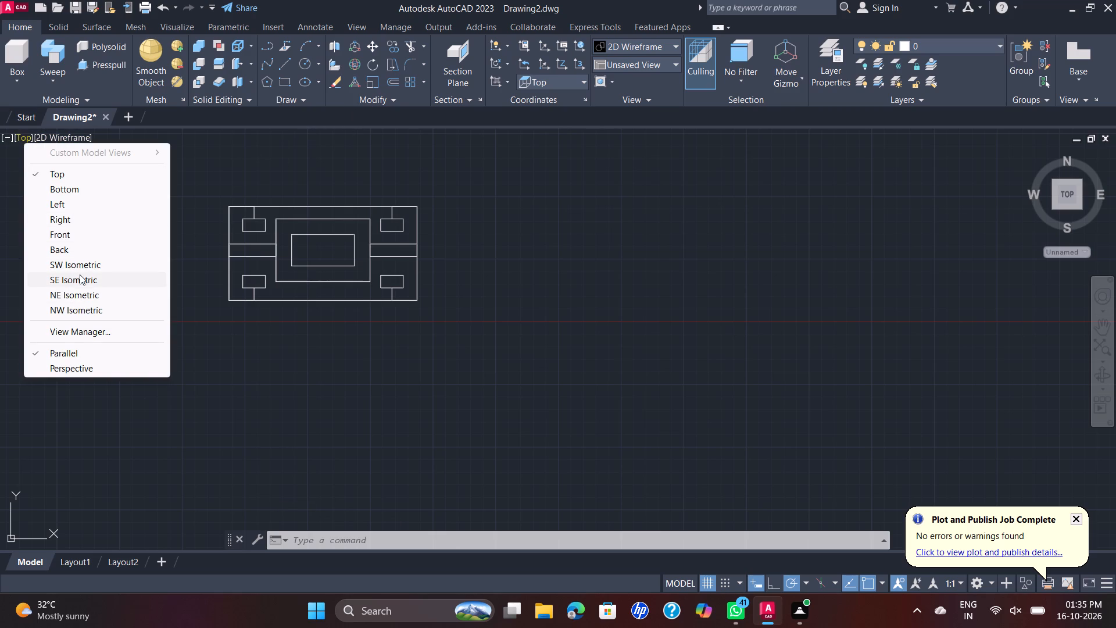
pyautogui.click(79, 261)
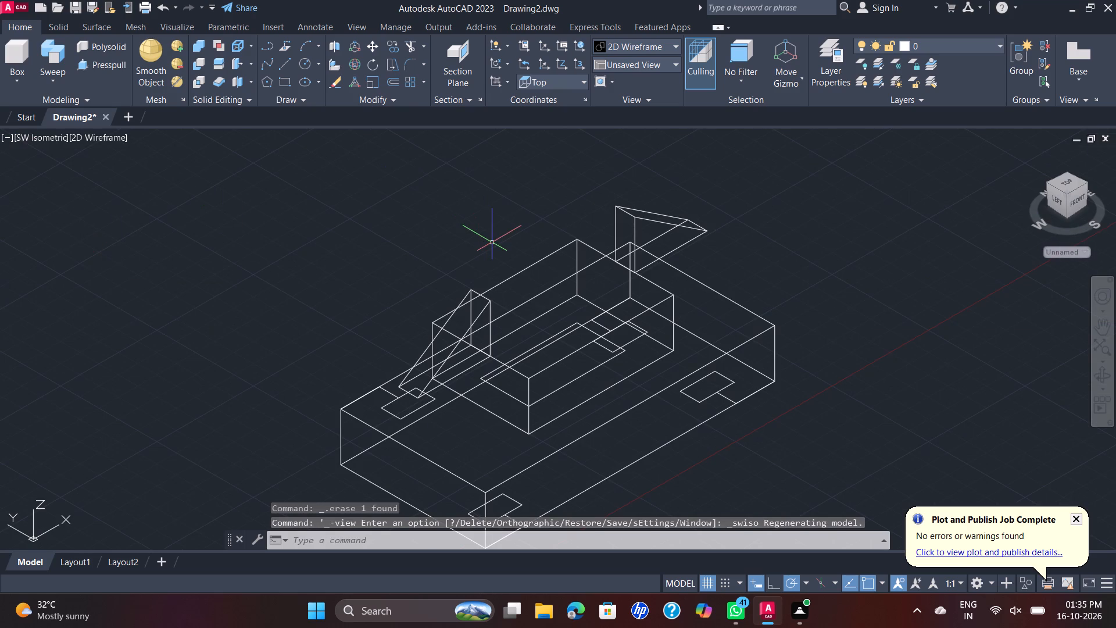
pyautogui.scroll(1, 653, 277)
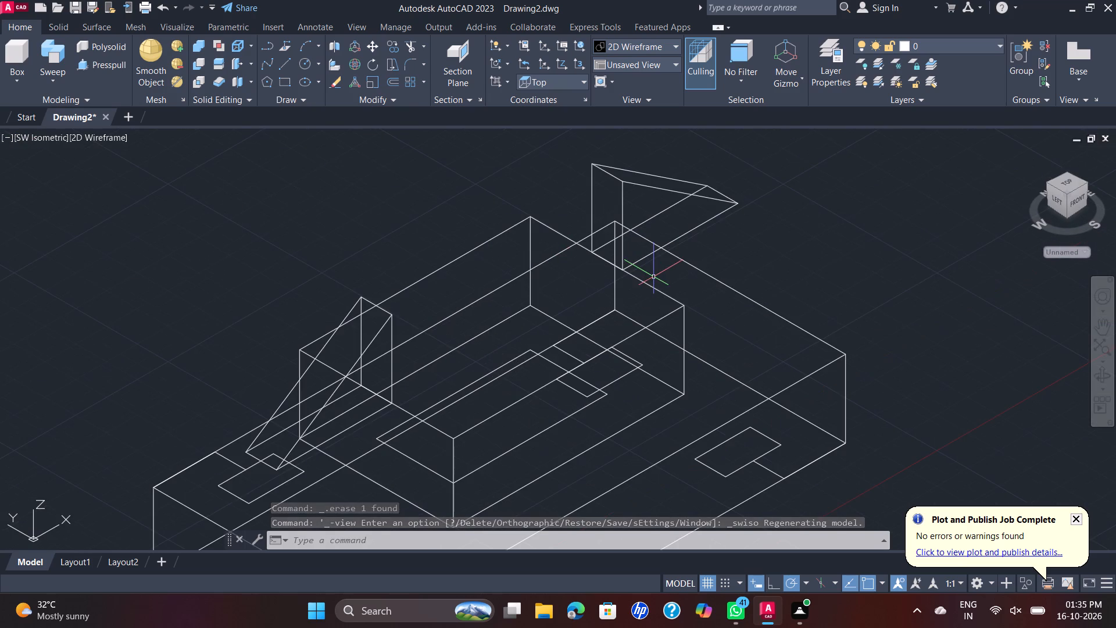
pyautogui.scroll(3, 653, 277)
pyautogui.scroll(-2, 653, 277)
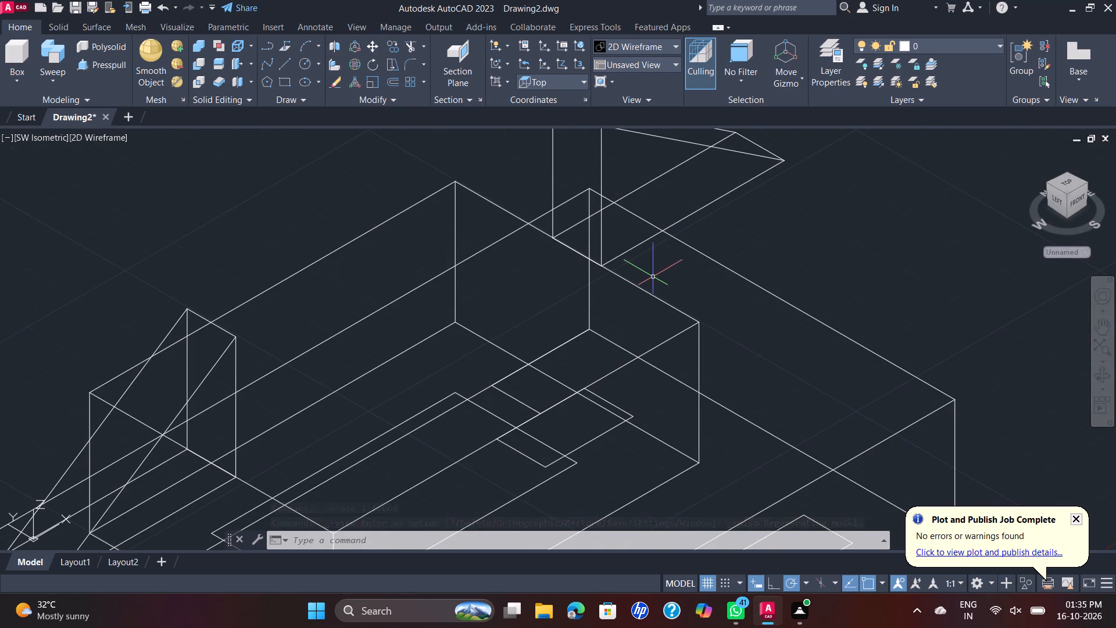
pyautogui.scroll(-1, 653, 277)
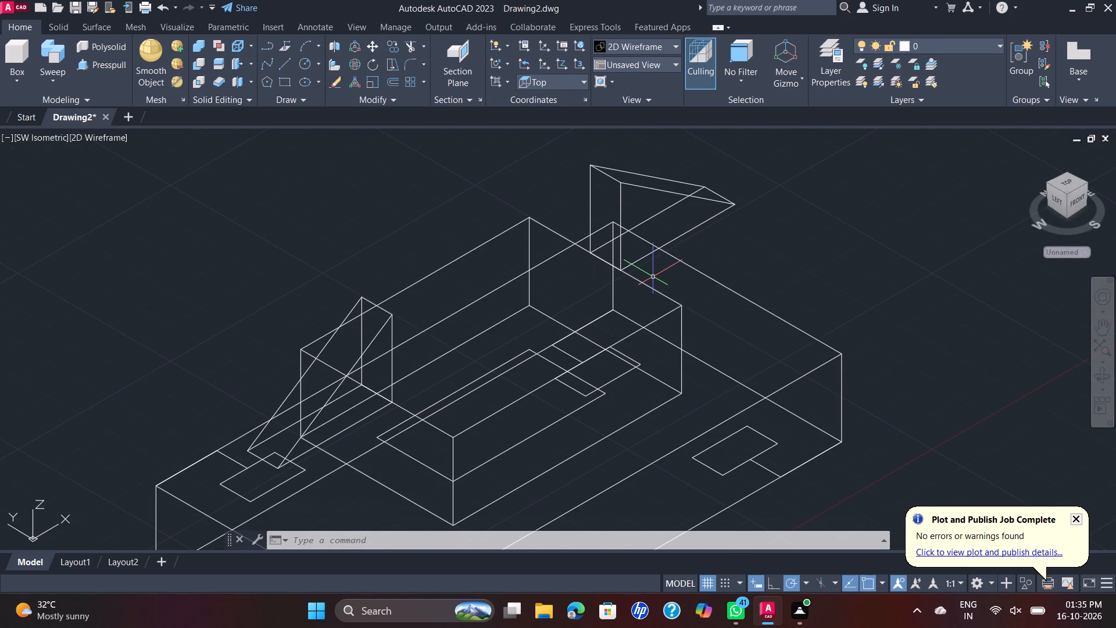
pyautogui.scroll(-1, 652, 277)
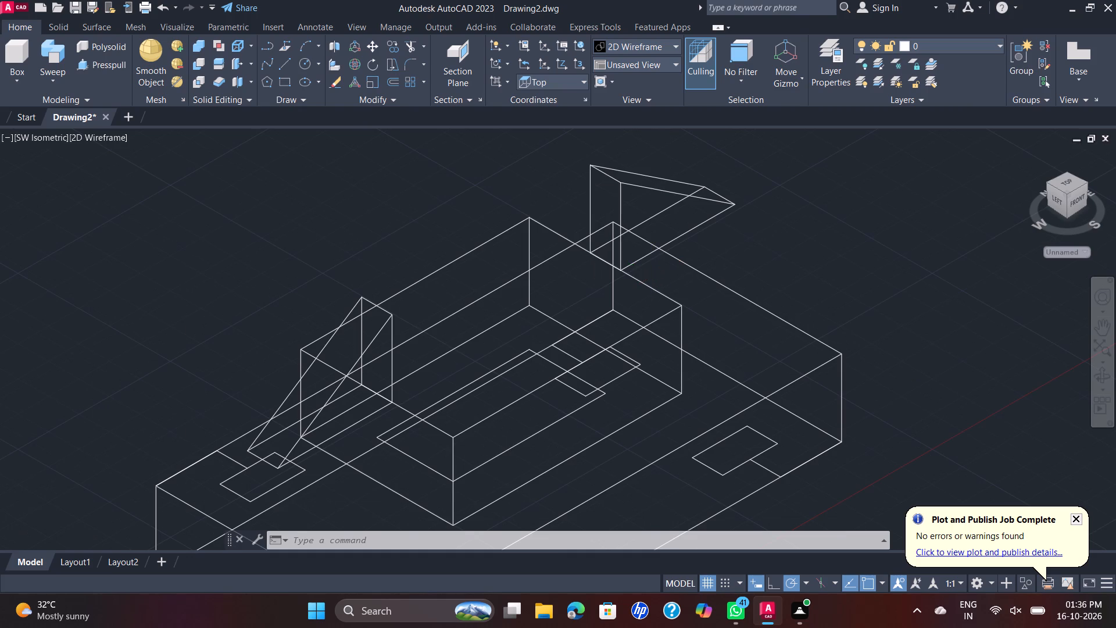
pyautogui.moveTo(652, 277); pyautogui.dragTo(620, 251, button='middle')
pyautogui.scroll(1, 619, 251)
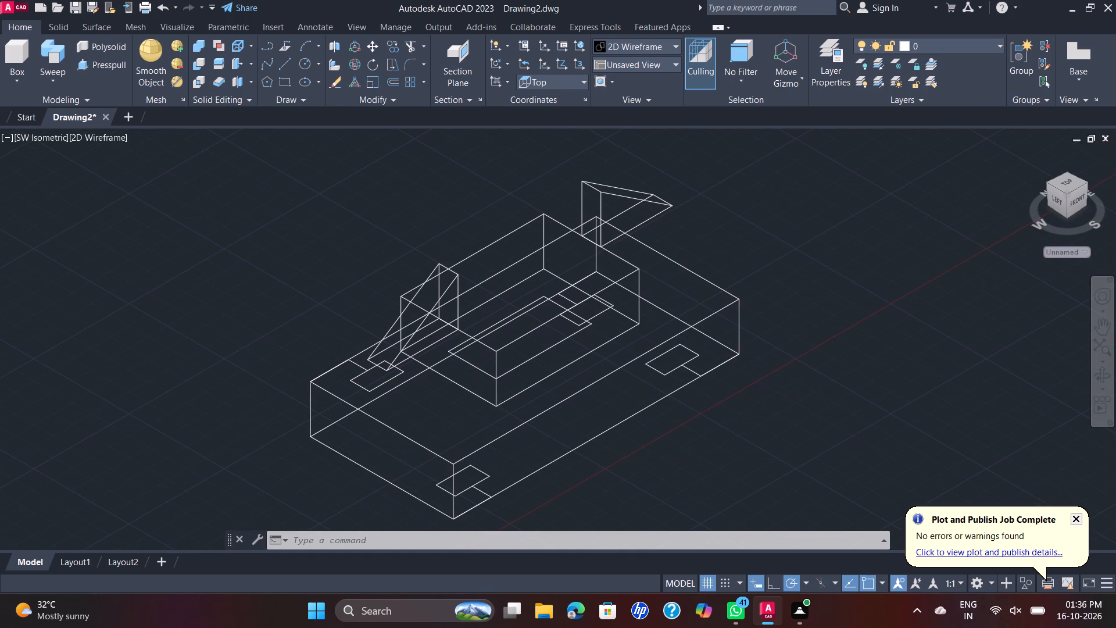
pyautogui.scroll(-1, 619, 251)
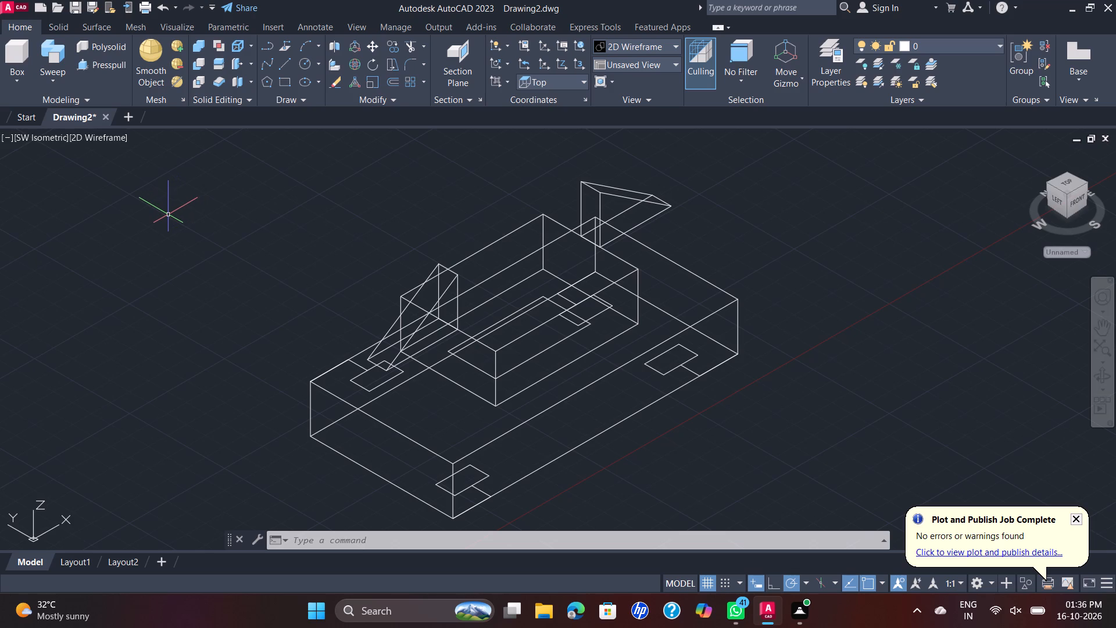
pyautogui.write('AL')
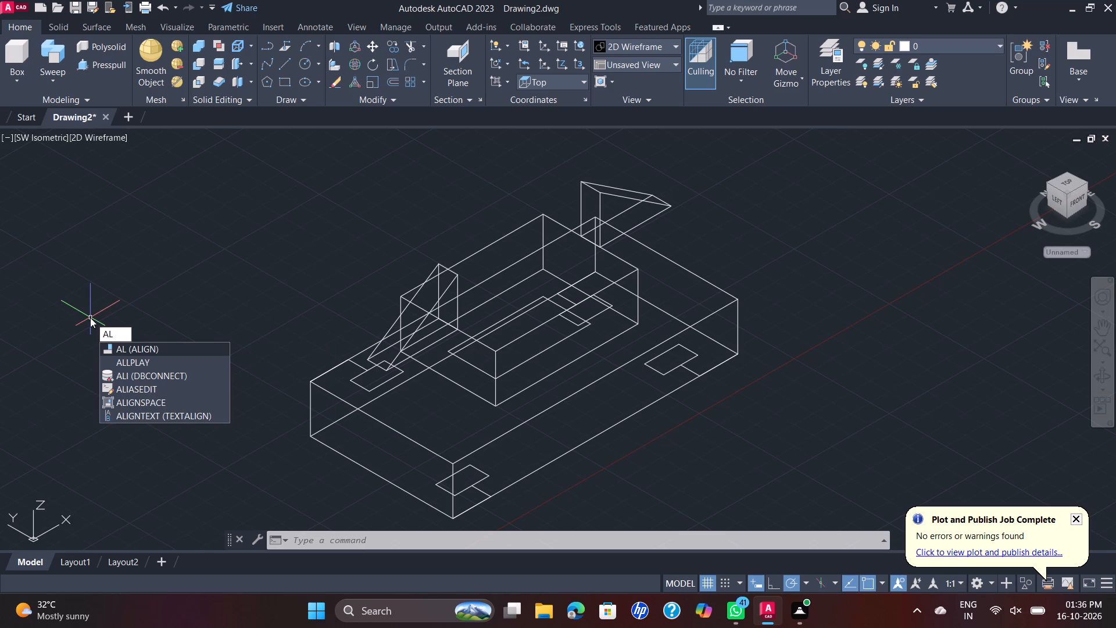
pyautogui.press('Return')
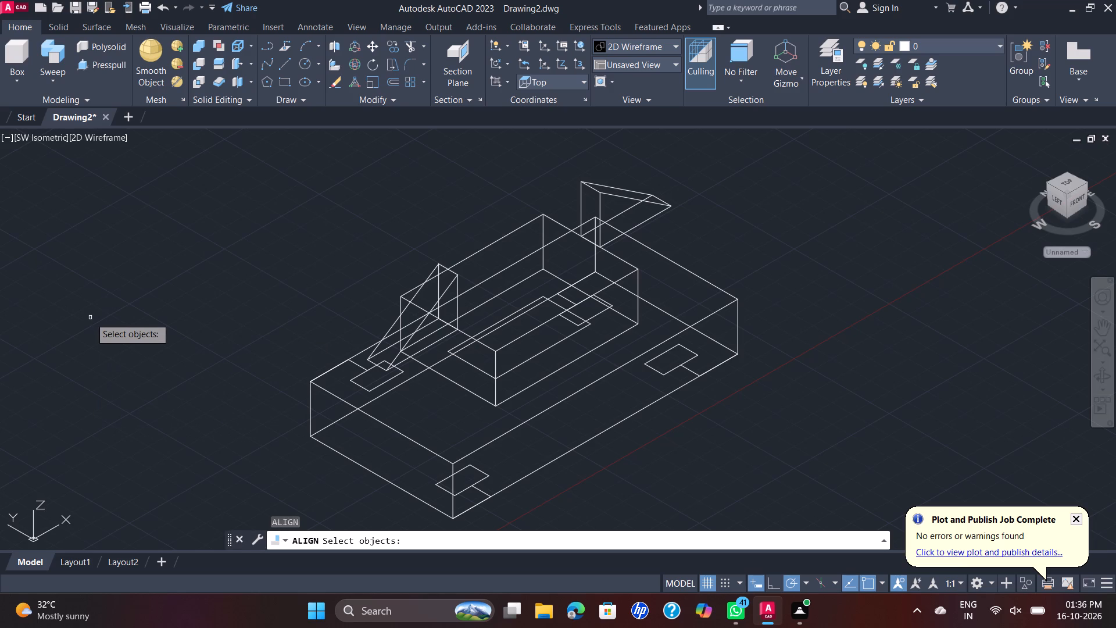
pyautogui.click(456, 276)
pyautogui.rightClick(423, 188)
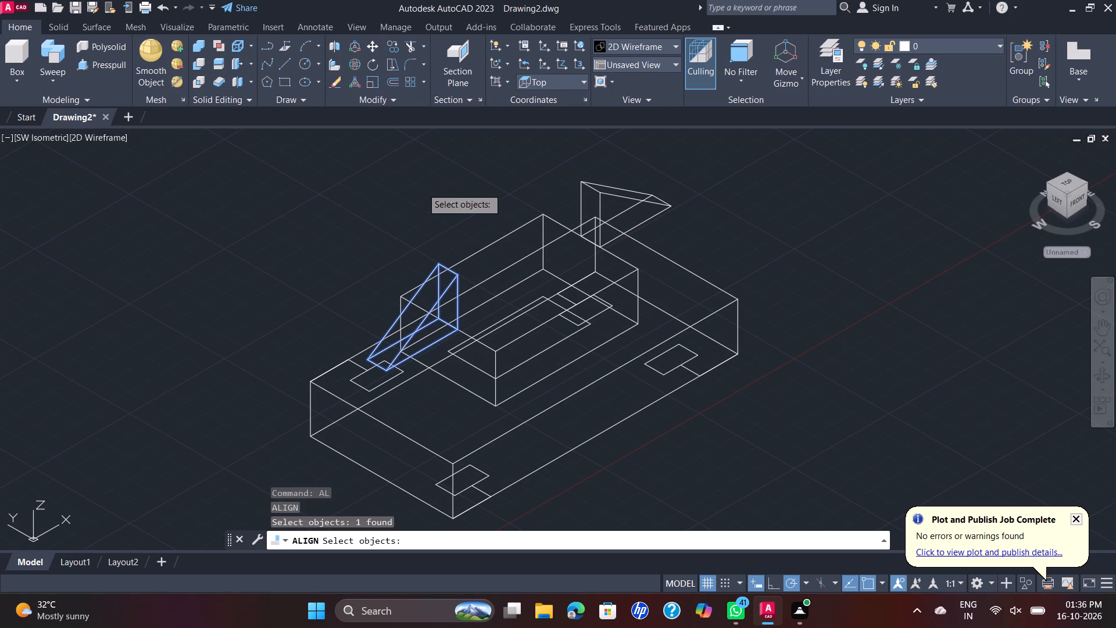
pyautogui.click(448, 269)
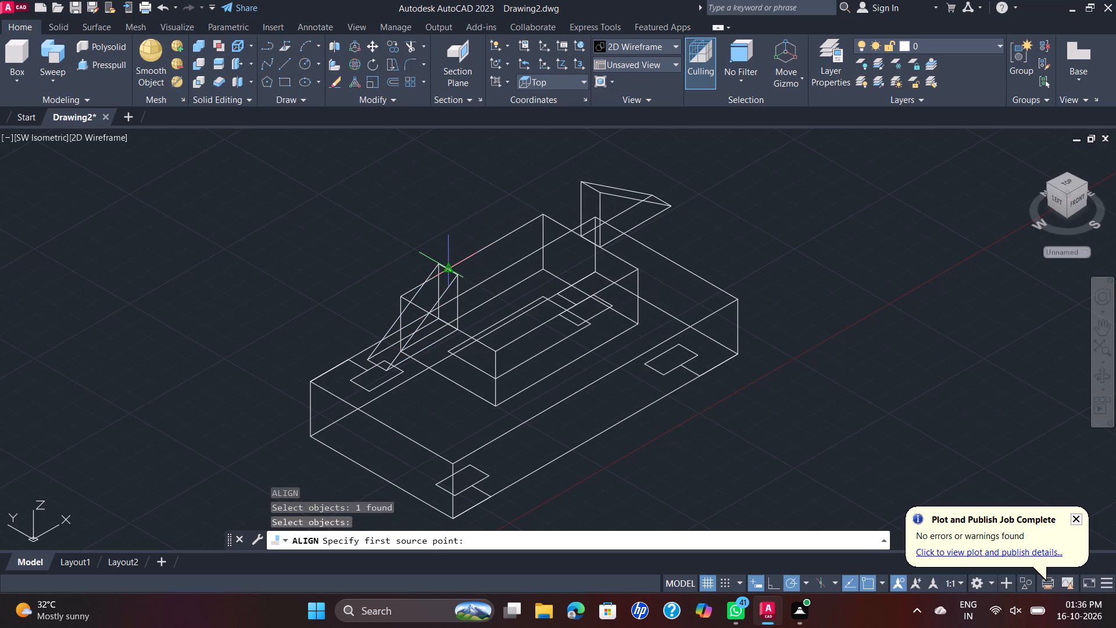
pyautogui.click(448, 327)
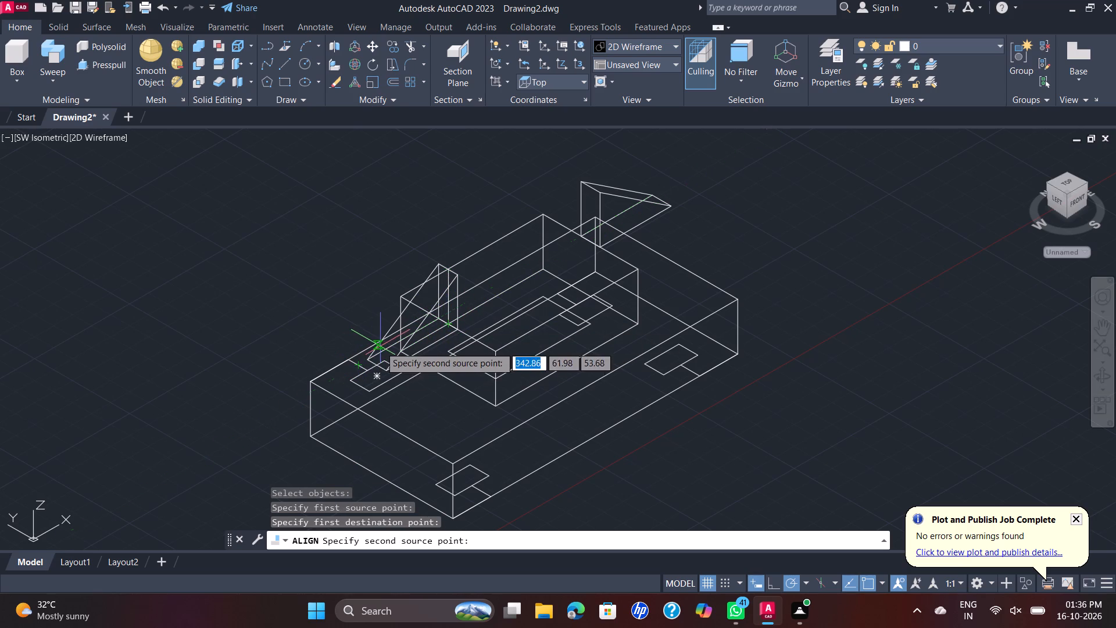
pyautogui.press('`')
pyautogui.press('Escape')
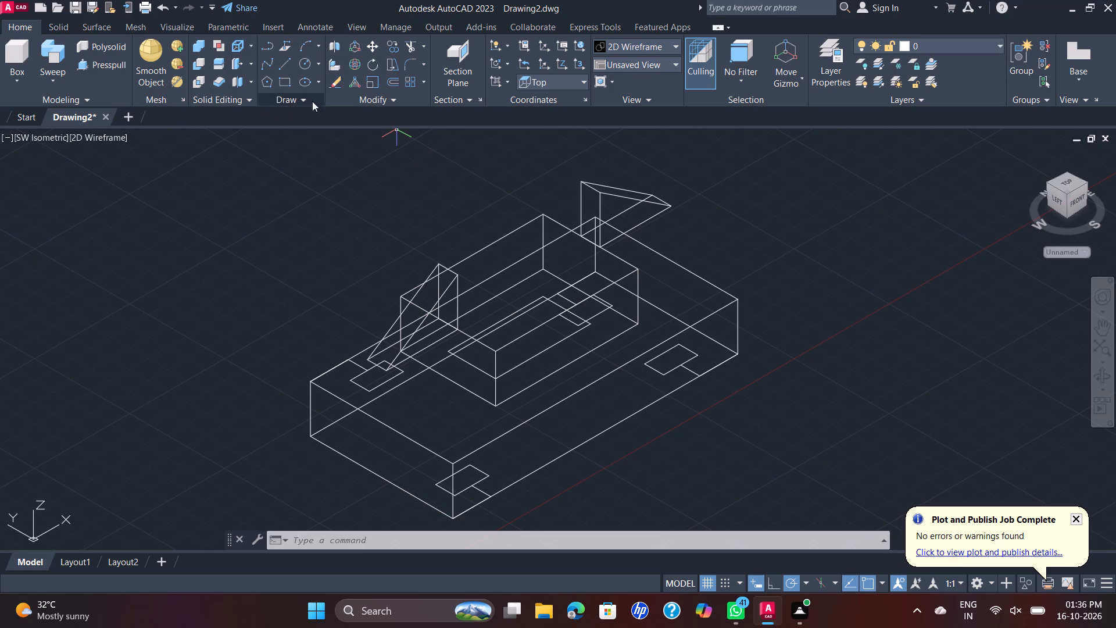
# Move the west sloped rib from its upper edge's midpoint down to the midpoint of the raised block's west top edge.
pyautogui.scroll(1, 433, 192)
pyautogui.scroll(-2, 452, 209)
pyautogui.moveTo(454, 219); pyautogui.dragTo(472, 209, button='middle')
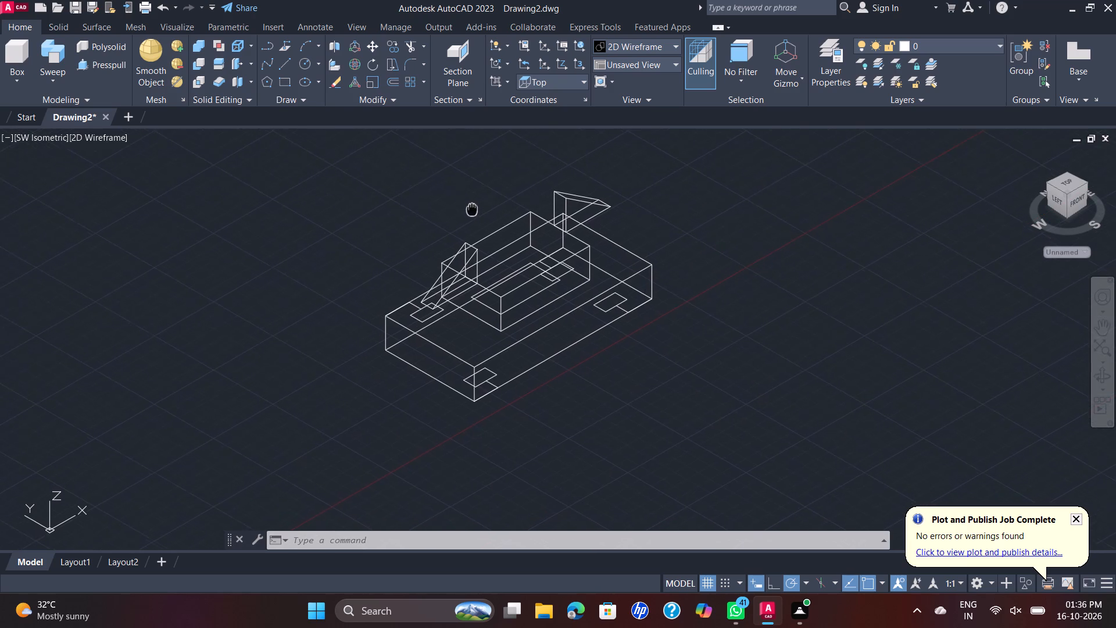
pyautogui.moveTo(472, 209); pyautogui.dragTo(474, 209, button='middle')
pyautogui.scroll(3, 477, 212)
pyautogui.scroll(-2, 475, 217)
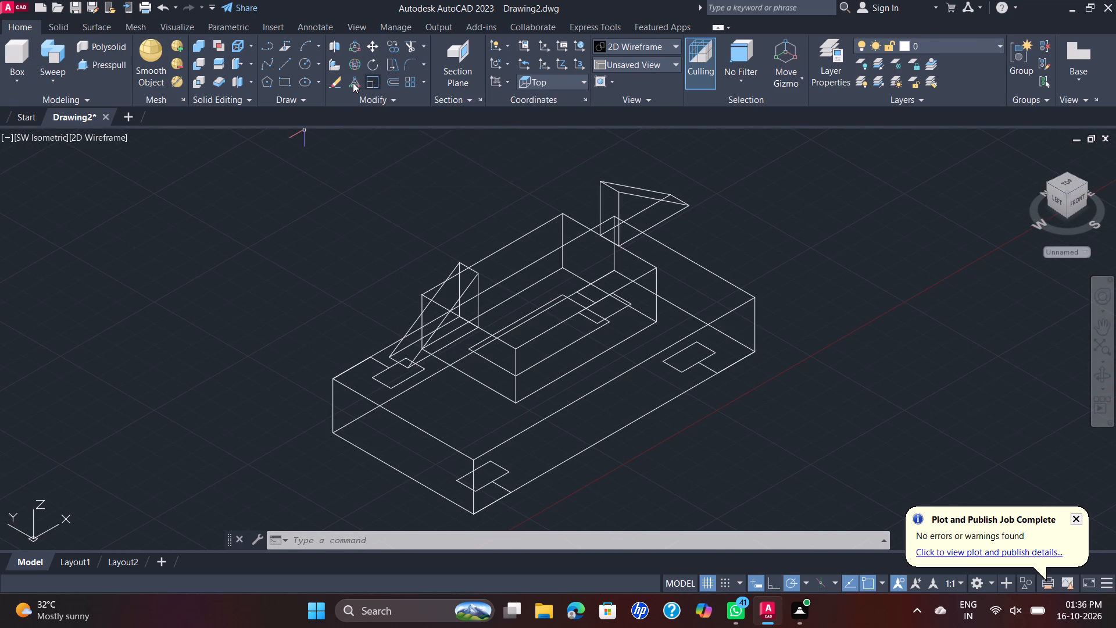
pyautogui.scroll(2, 350, 83)
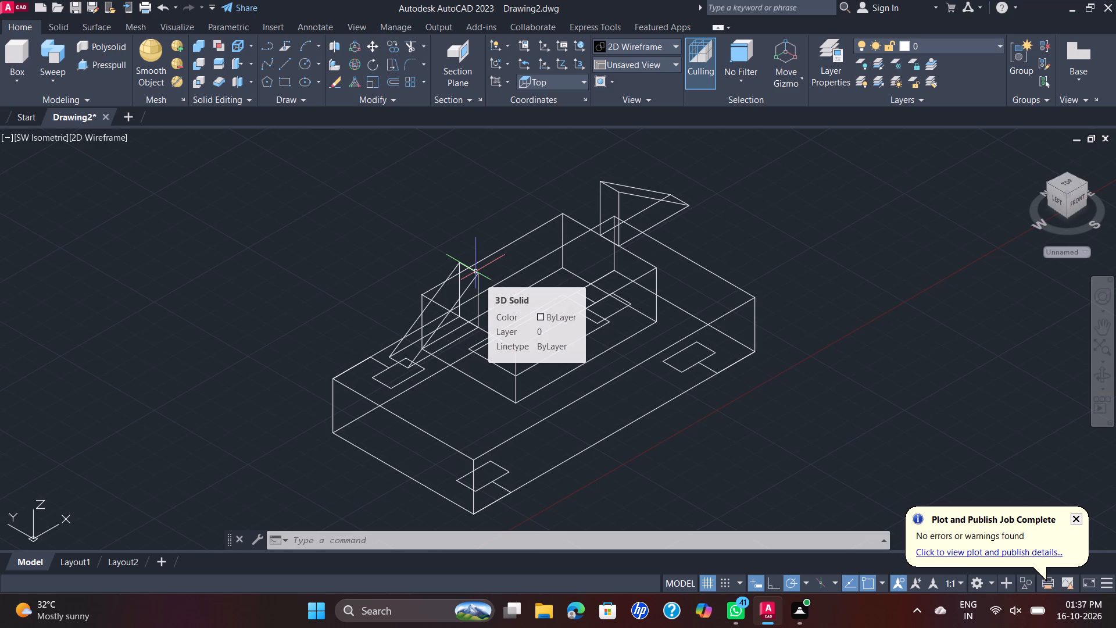
pyautogui.click(475, 272)
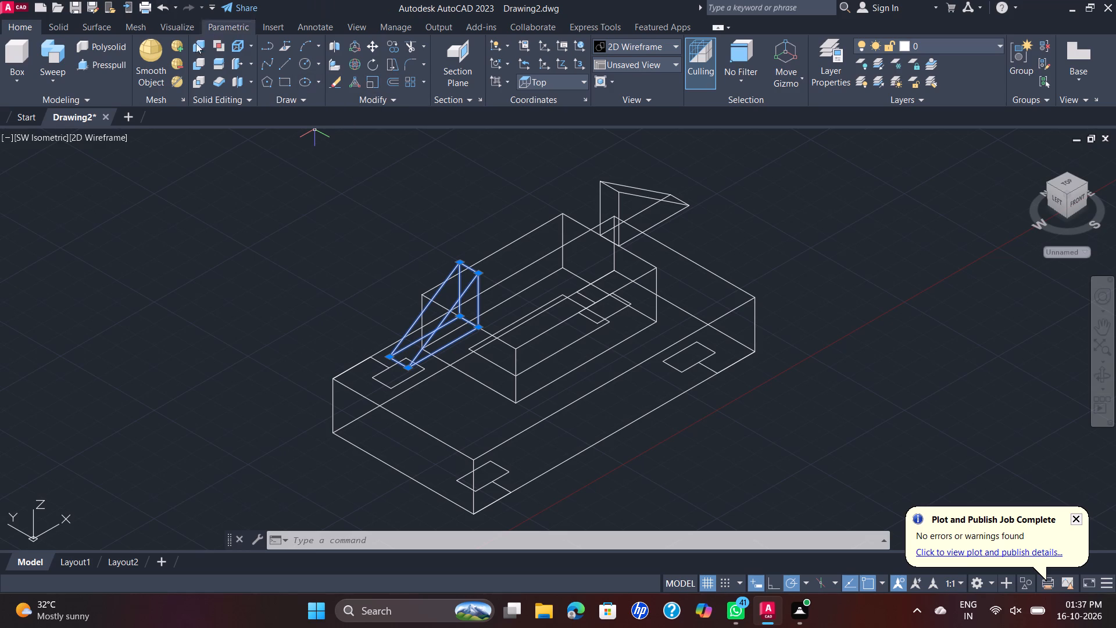
pyautogui.click(378, 44)
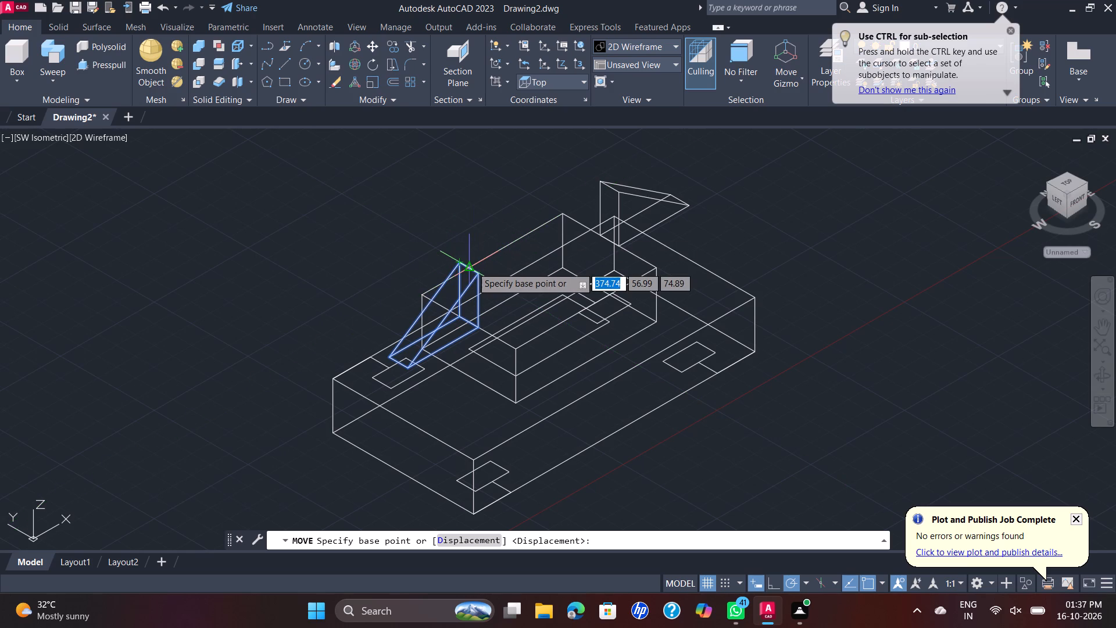
pyautogui.scroll(2, 472, 267)
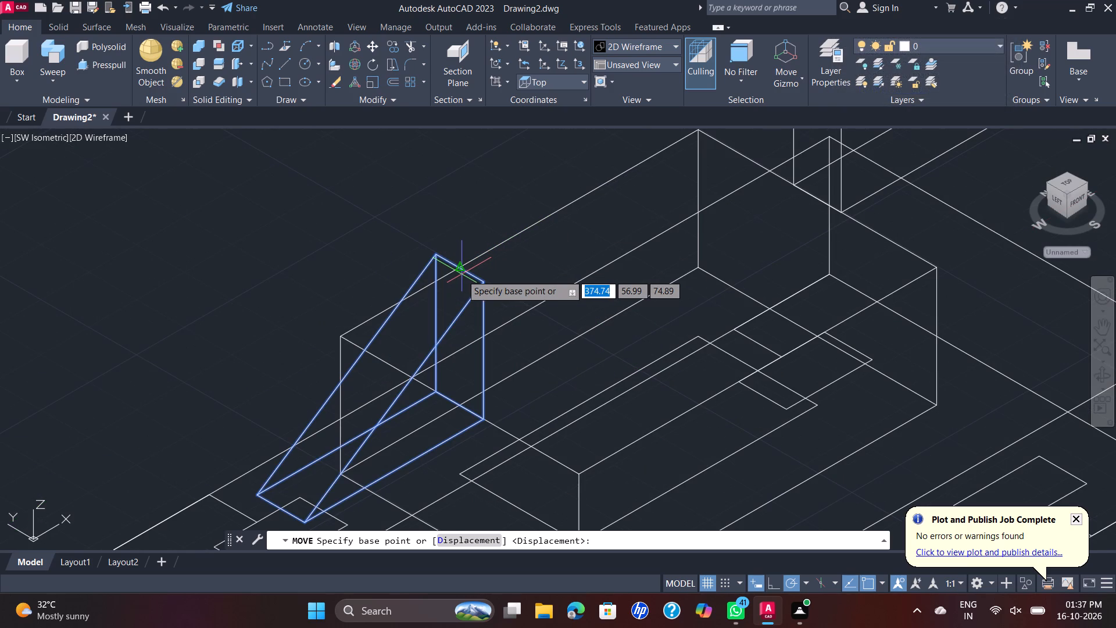
pyautogui.click(460, 269)
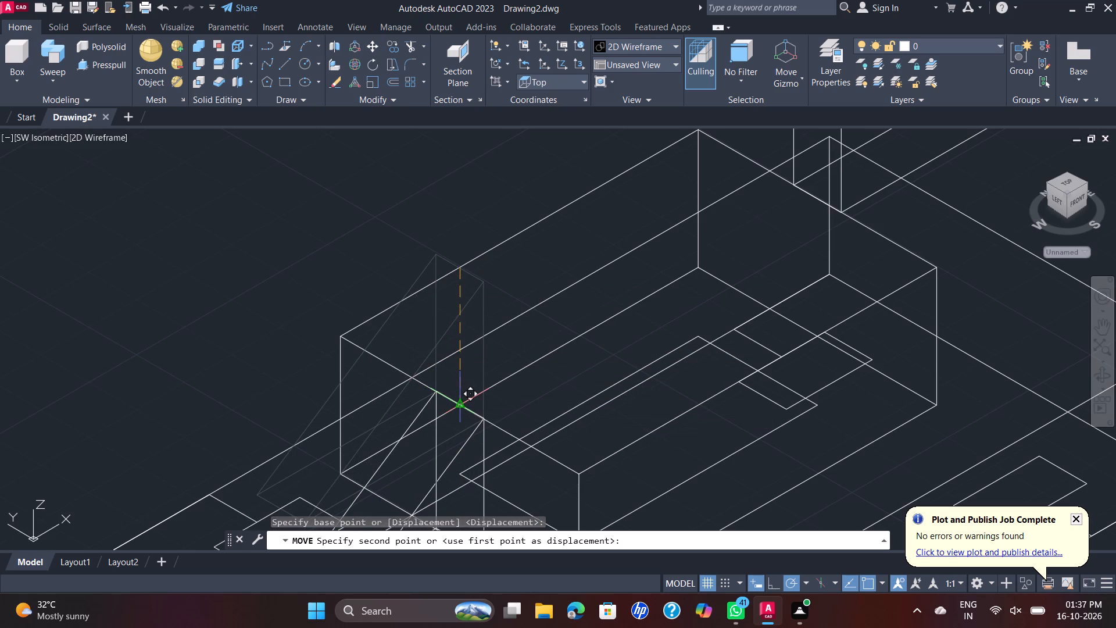
pyautogui.click(459, 405)
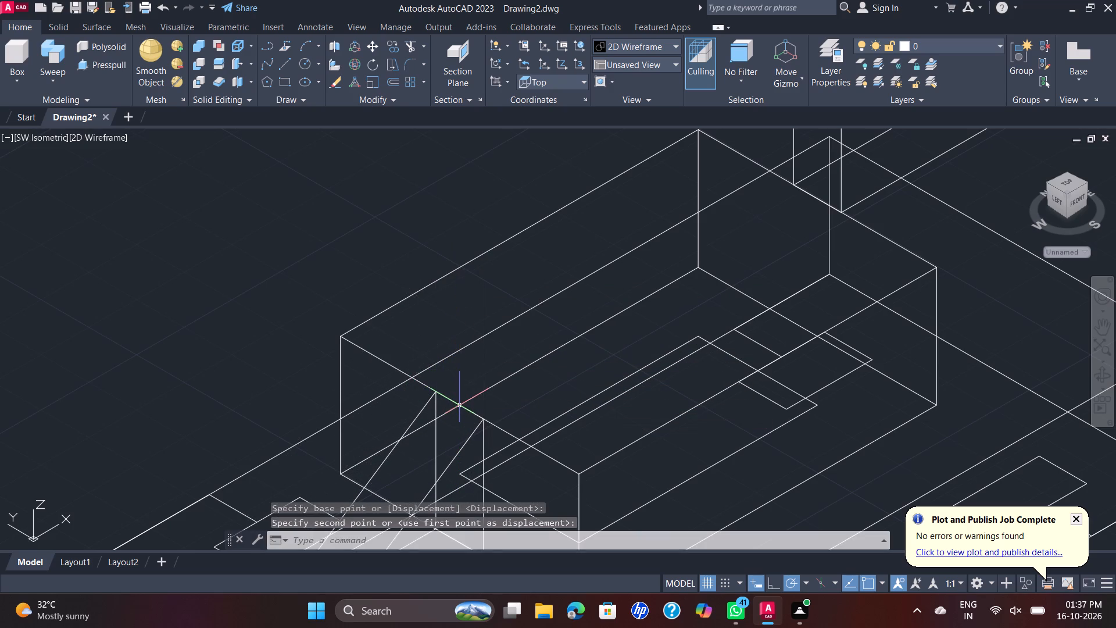
# Move the east sloped rib from its upper edge's midpoint down to the midpoint of the raised block's east top edge.
pyautogui.scroll(-2, 470, 390)
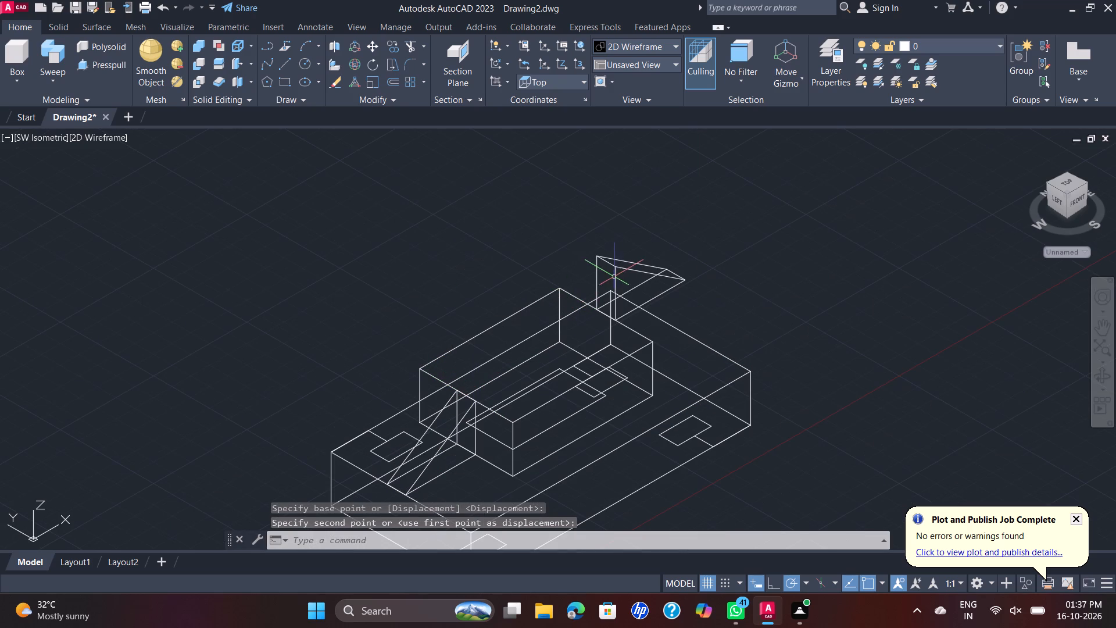
pyautogui.scroll(2, 617, 267)
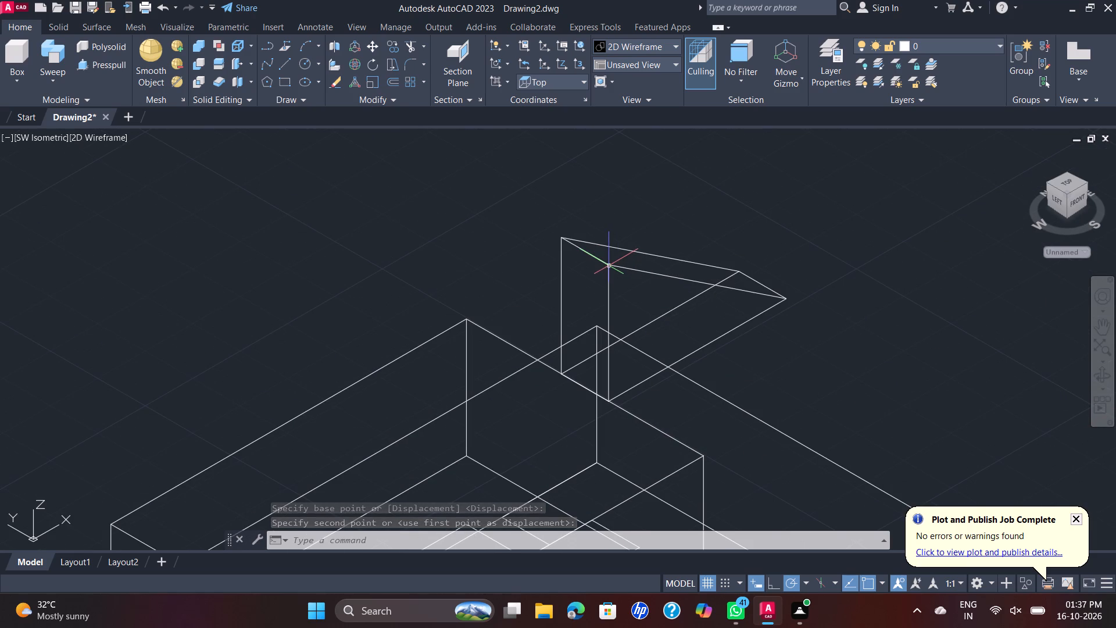
pyautogui.click(609, 266)
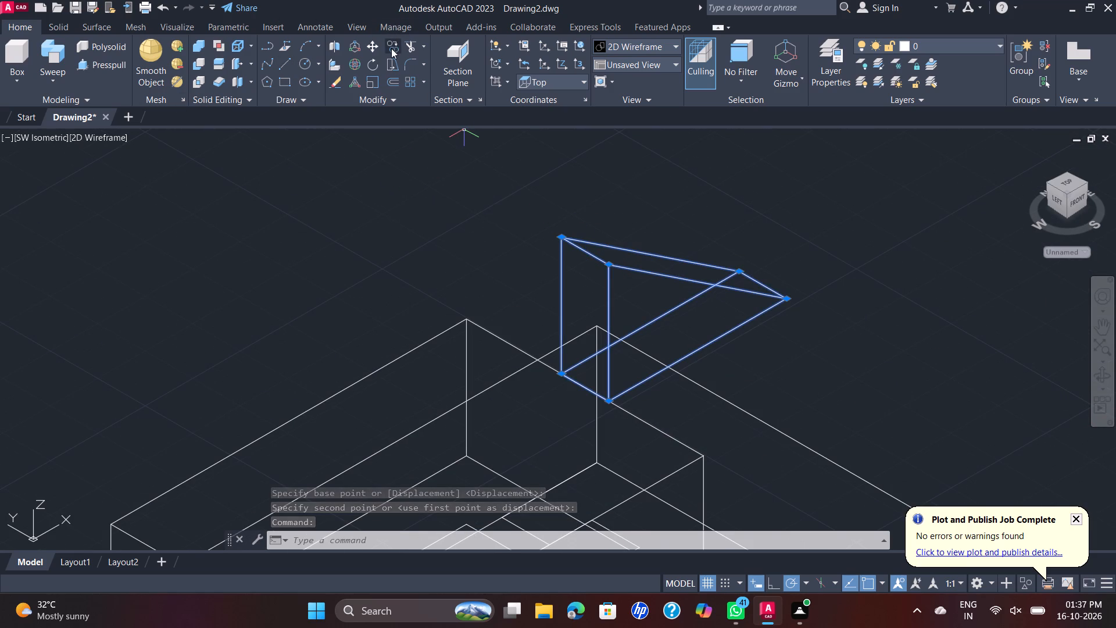
pyautogui.click(374, 48)
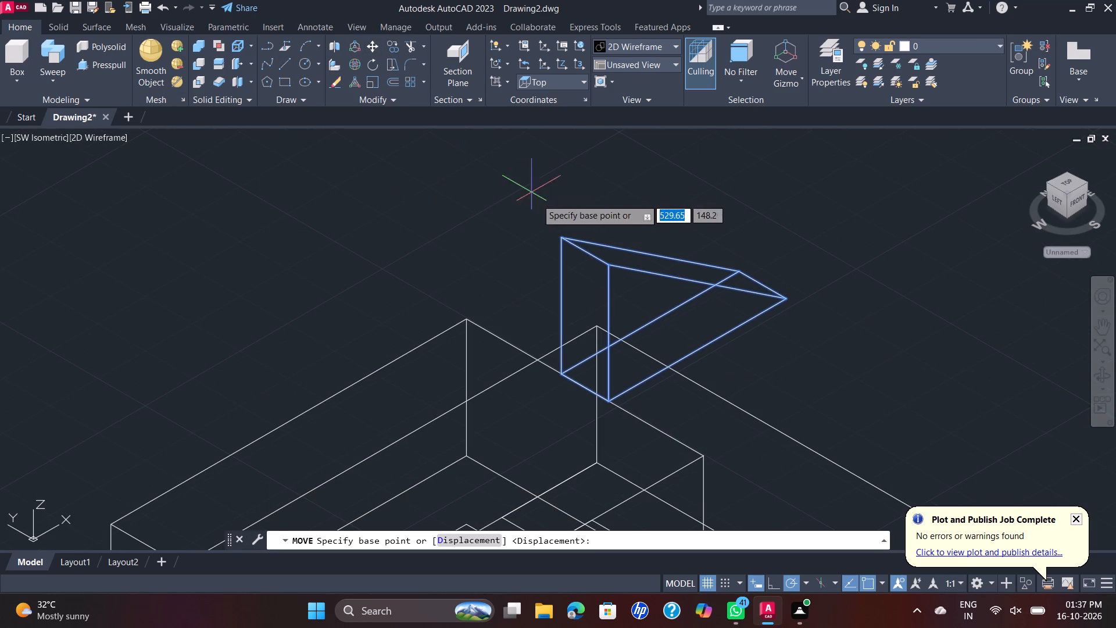
pyautogui.click(583, 249)
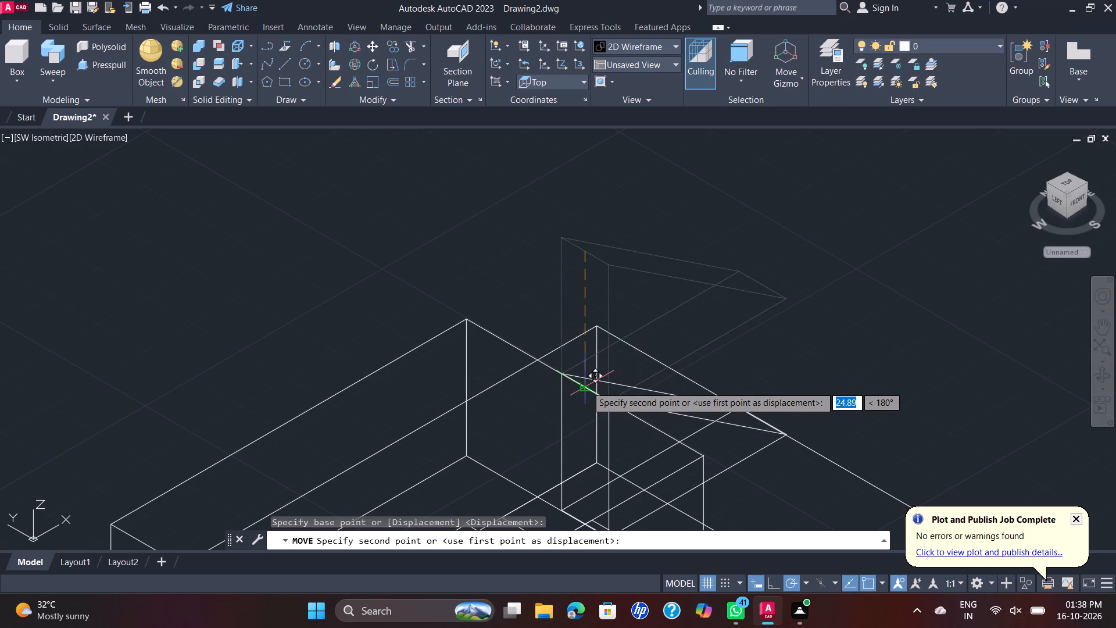
pyautogui.click(586, 386)
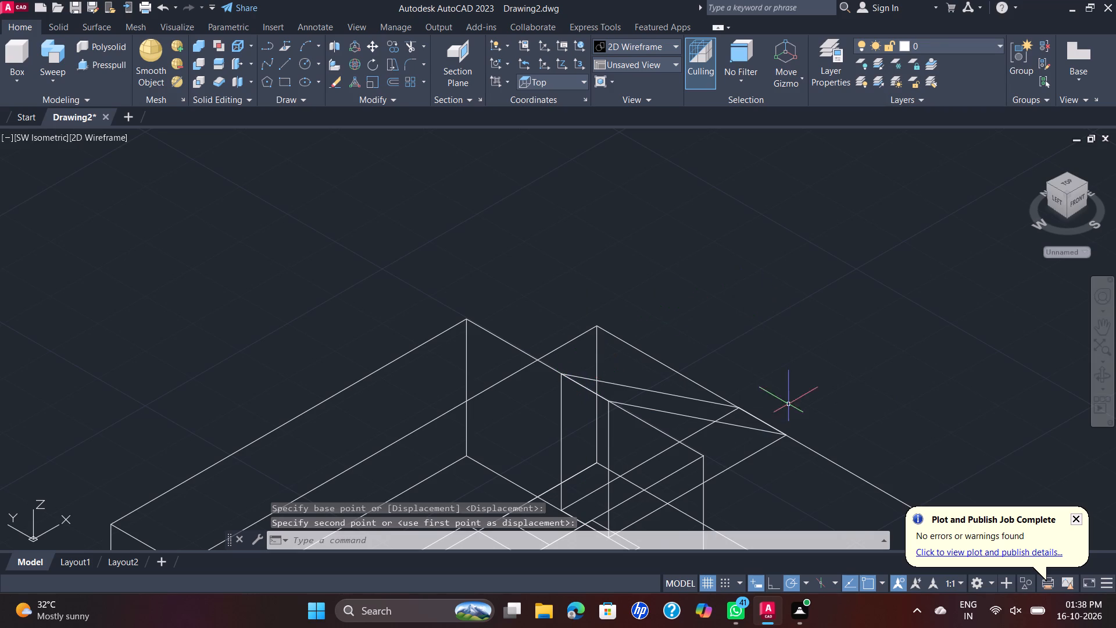
# Examine closely how the east rib's lower edge meets the bottom edge of the raised block.
pyautogui.scroll(5, 788, 419)
pyautogui.scroll(-3, 782, 454)
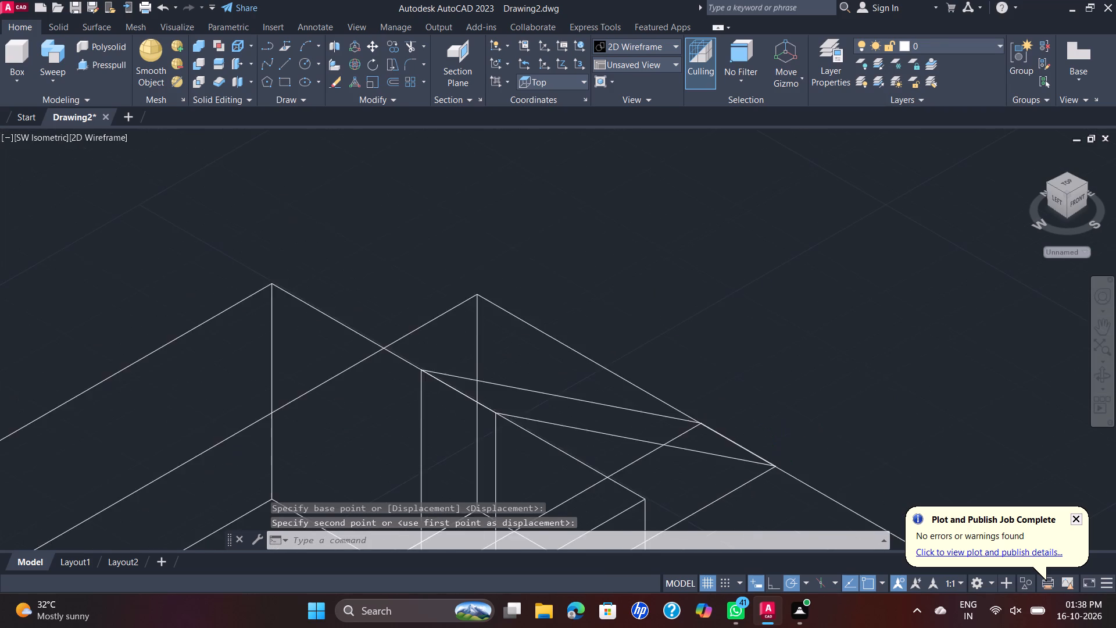
pyautogui.scroll(-3, 782, 454)
pyautogui.scroll(-1, 703, 421)
pyautogui.scroll(3, 697, 458)
pyautogui.scroll(-2, 676, 488)
pyautogui.moveTo(687, 452); pyautogui.dragTo(692, 349, button='middle')
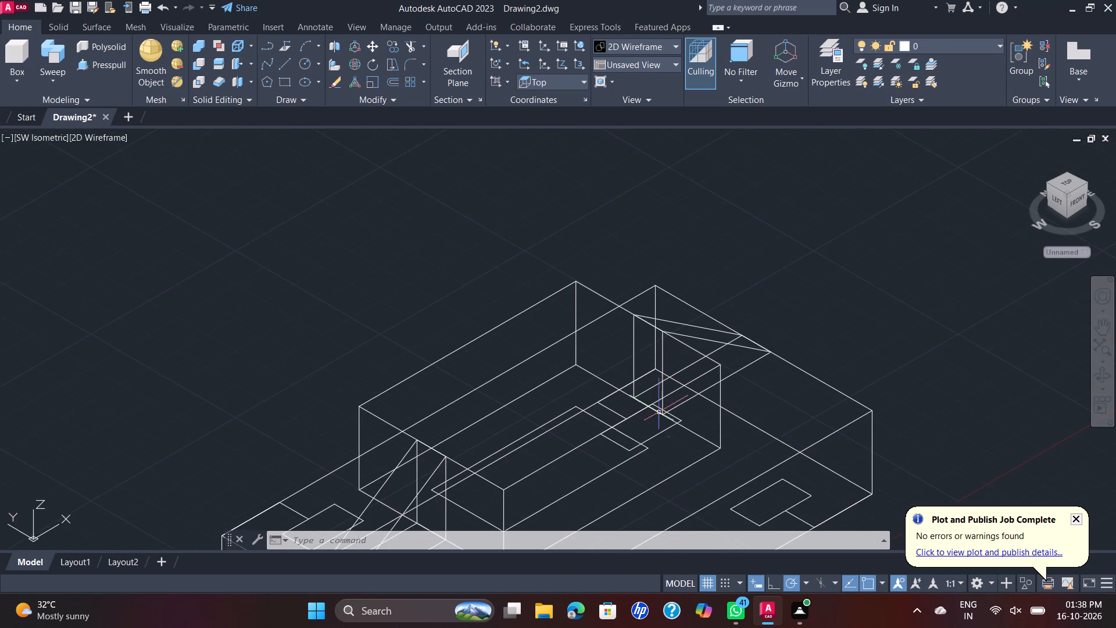
pyautogui.scroll(3, 643, 463)
pyautogui.scroll(2, 713, 267)
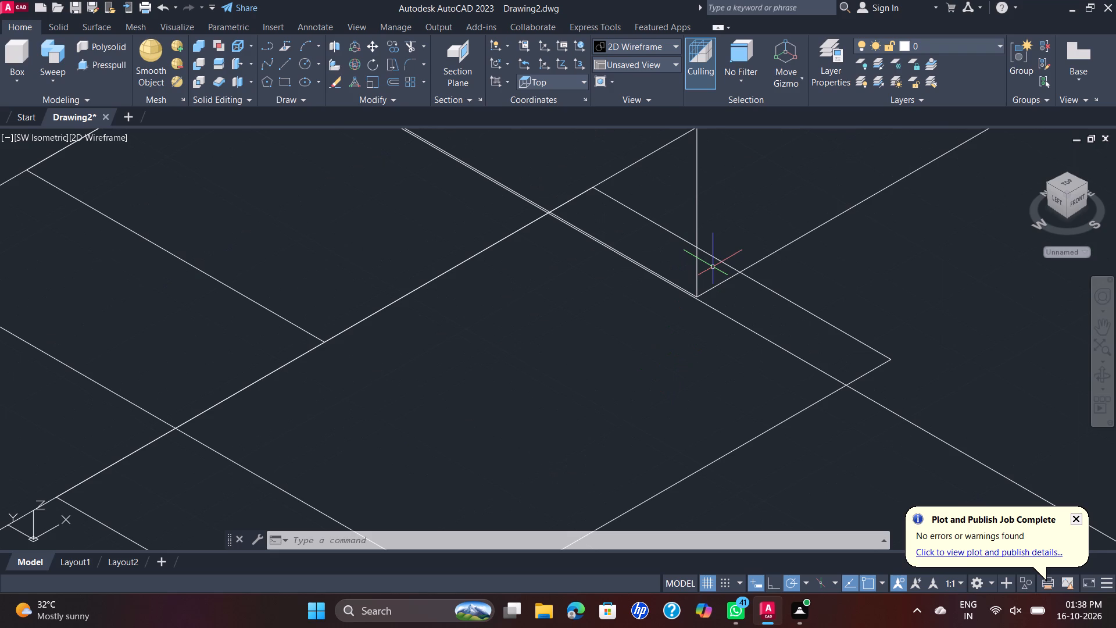
pyautogui.scroll(1, 713, 267)
pyautogui.scroll(-1, 713, 267)
pyautogui.moveTo(713, 267); pyautogui.dragTo(752, 335, button='middle')
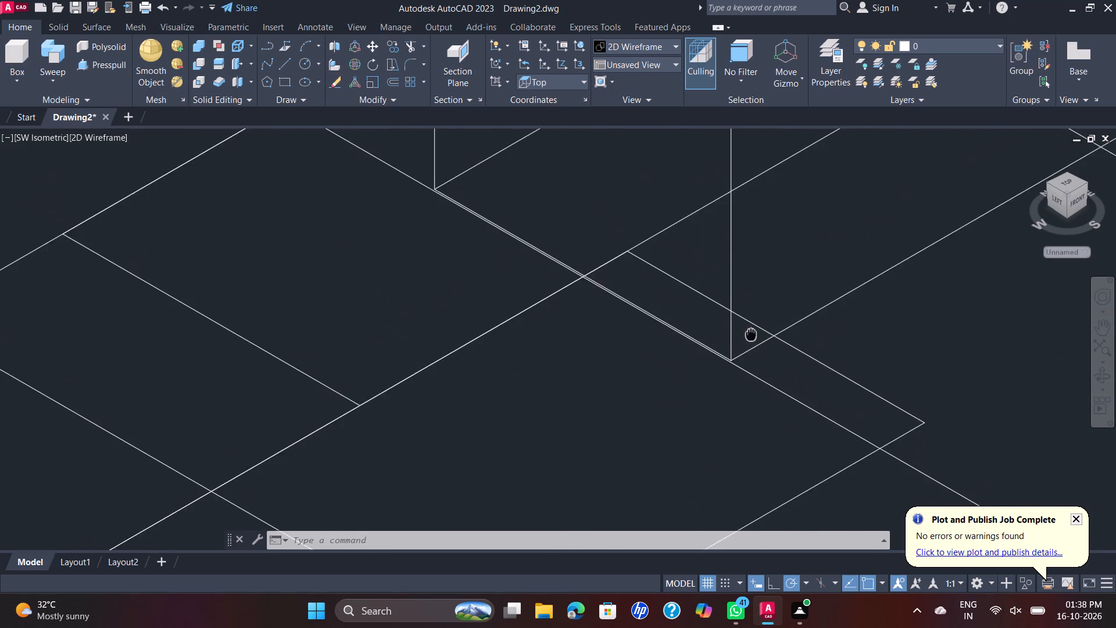
pyautogui.moveTo(752, 335); pyautogui.dragTo(767, 352, button='middle')
pyautogui.scroll(-1, 573, 228)
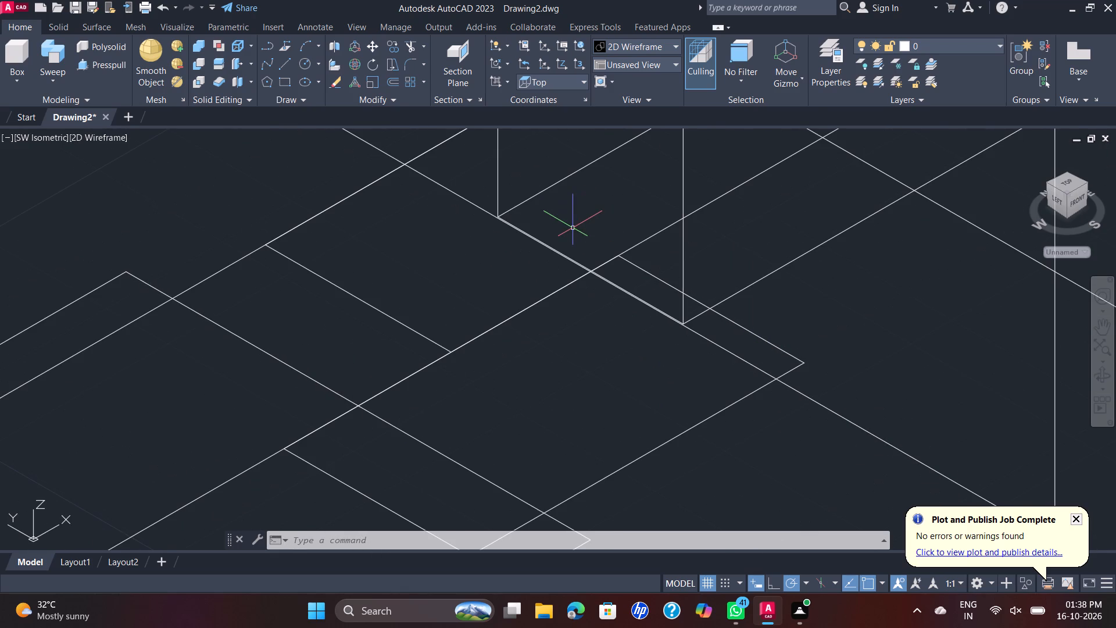
pyautogui.moveTo(573, 228); pyautogui.dragTo(599, 282, button='middle')
pyautogui.scroll(3, 585, 279)
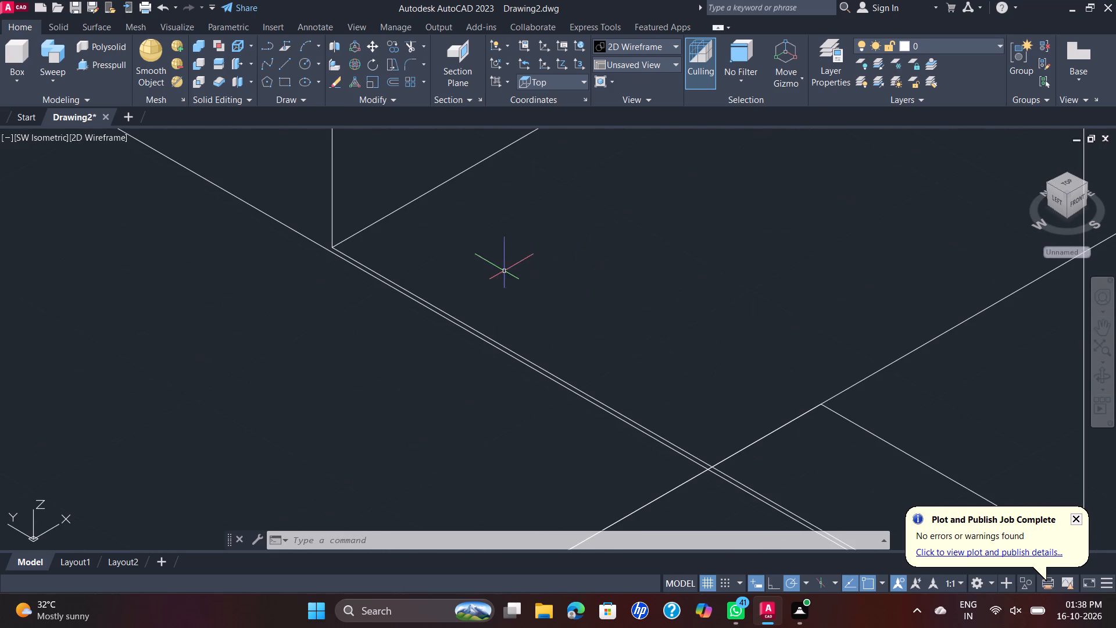
pyautogui.scroll(1, 422, 269)
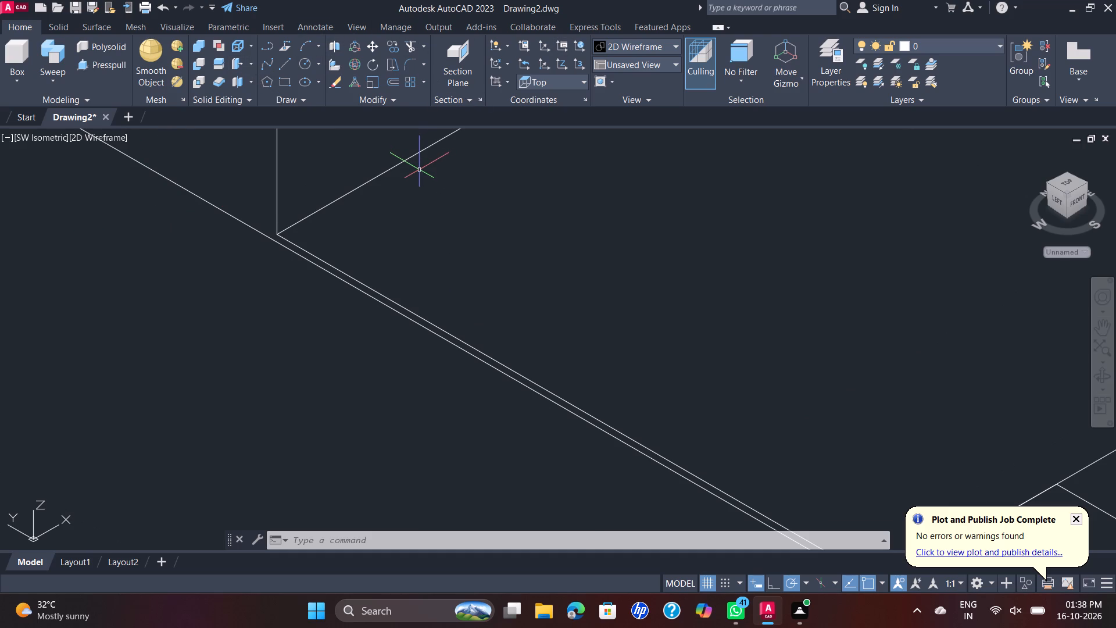
# Align the east rib's two lower inner corners with the raised block's bottom edge, scaling the rib to the alignment points.
pyautogui.press('a')
pyautogui.press('l')
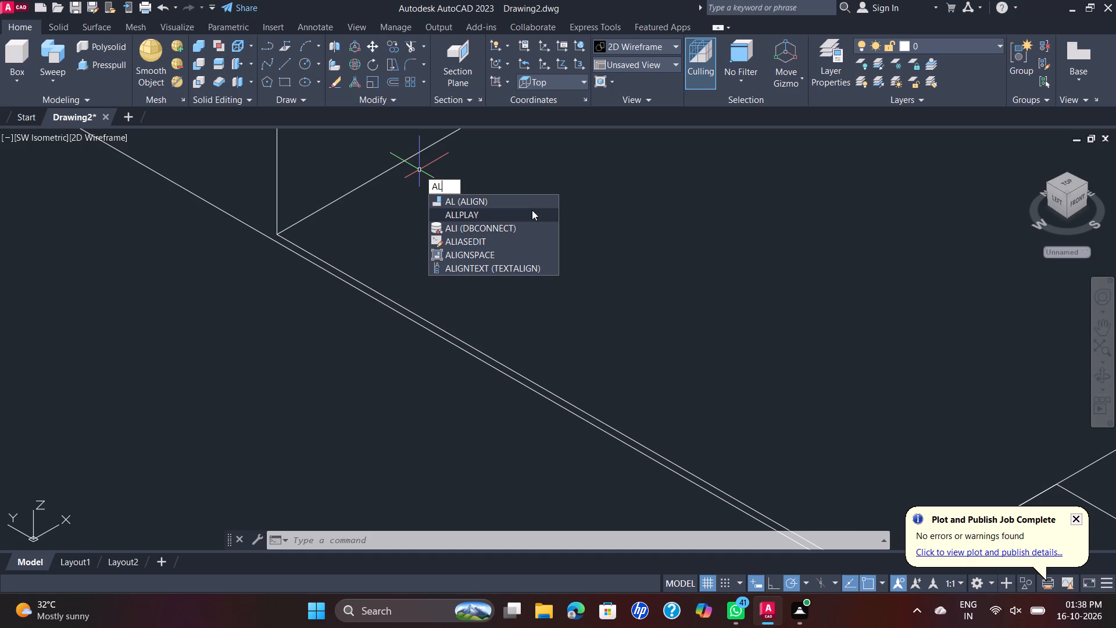
pyautogui.click(525, 197)
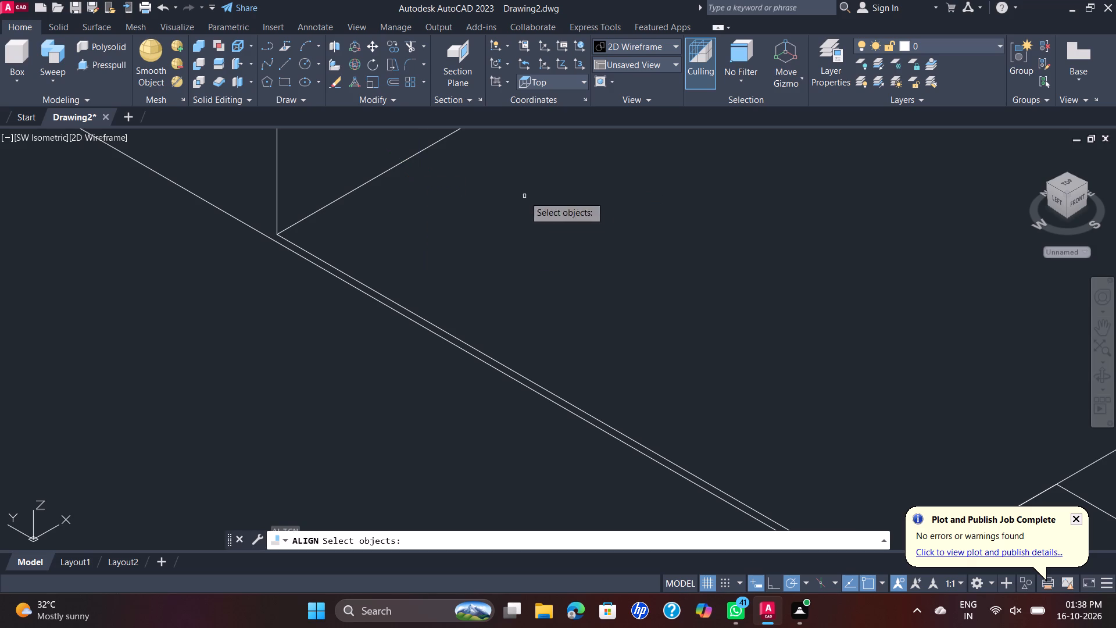
pyautogui.scroll(-2, 580, 236)
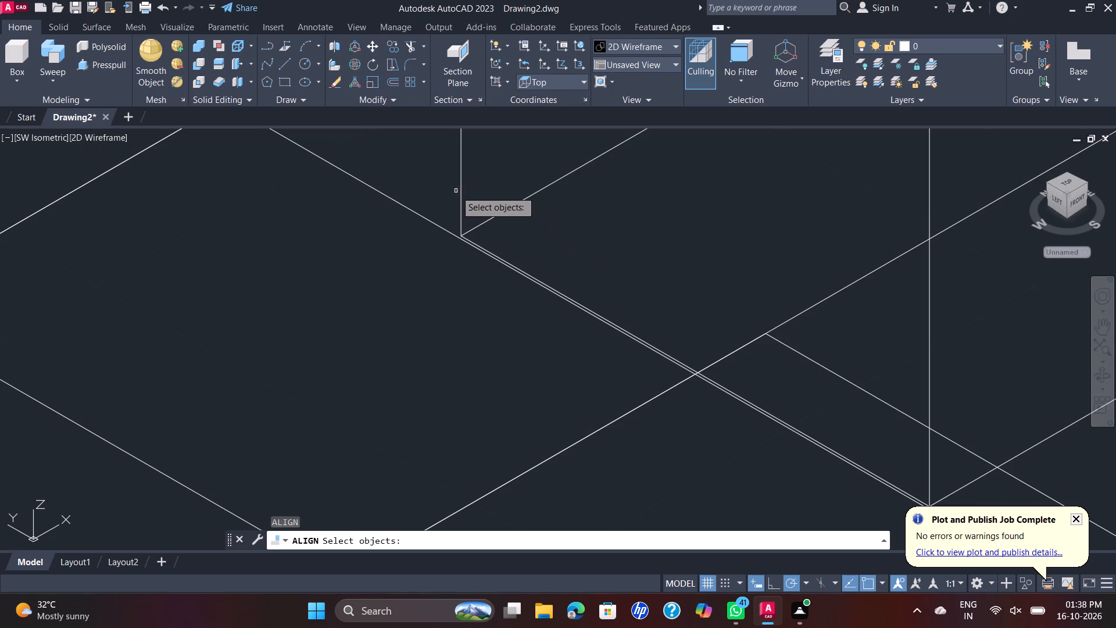
pyautogui.click(462, 188)
pyautogui.rightClick(509, 189)
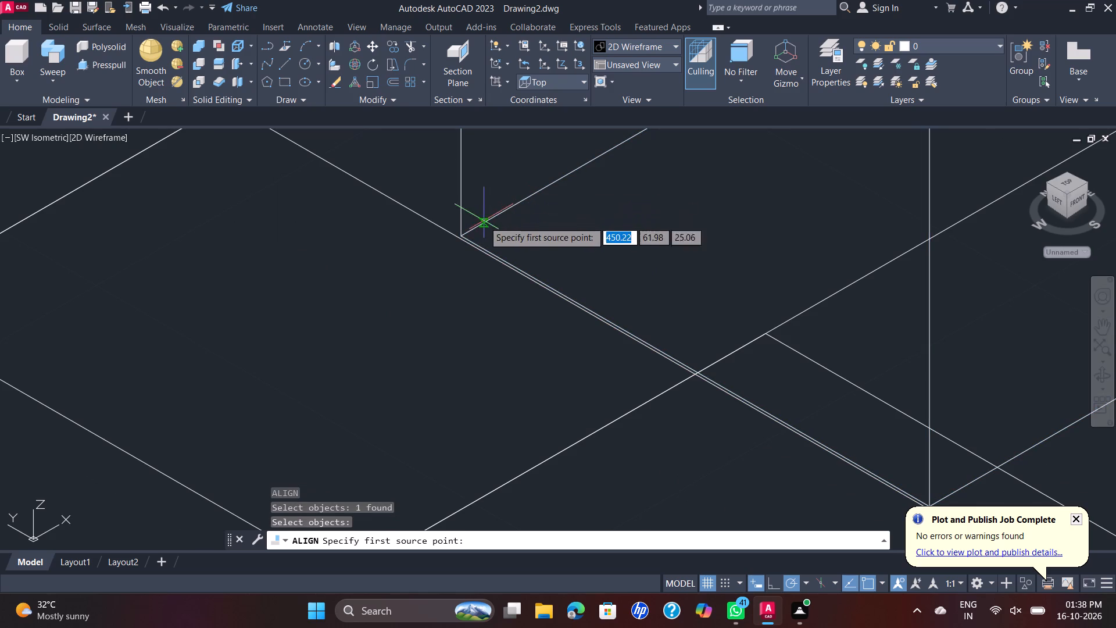
pyautogui.scroll(2, 468, 233)
pyautogui.click(446, 235)
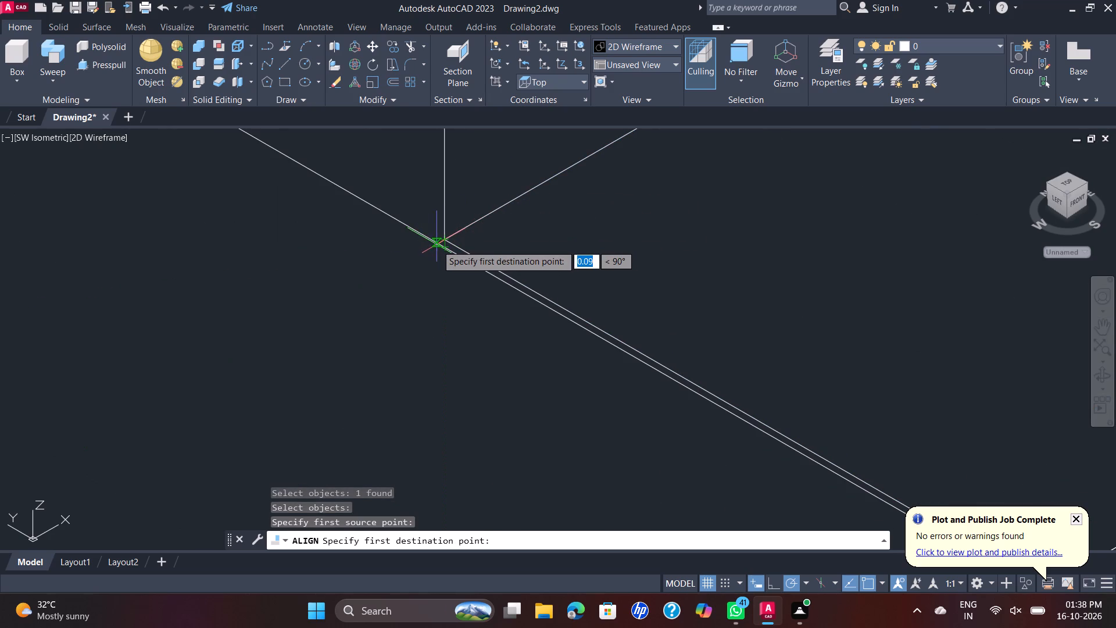
pyautogui.scroll(2, 437, 245)
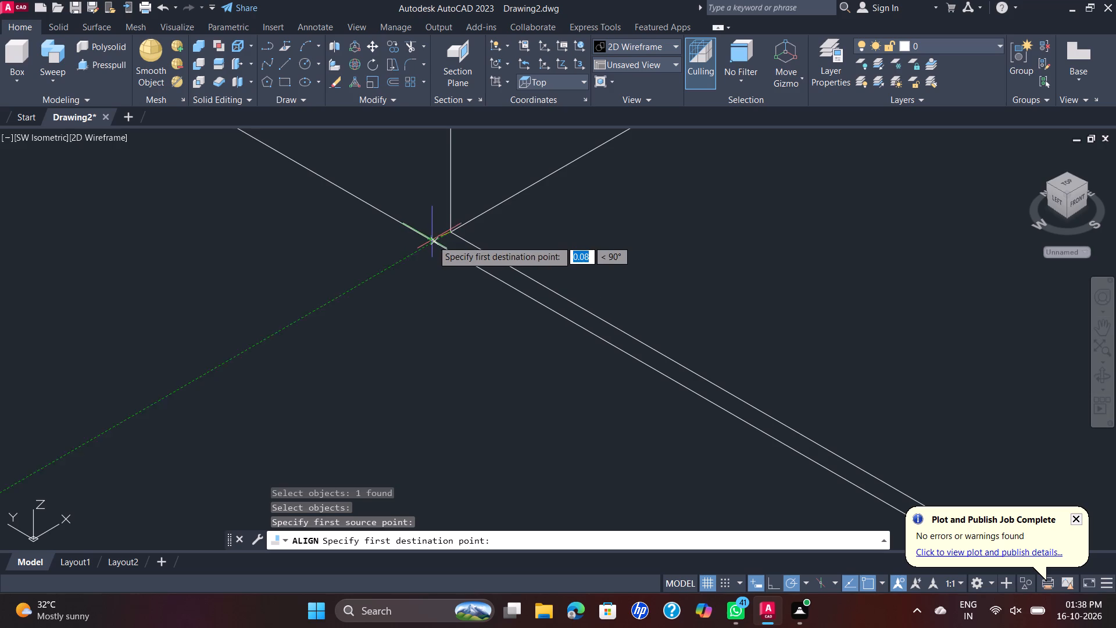
pyautogui.scroll(2, 428, 247)
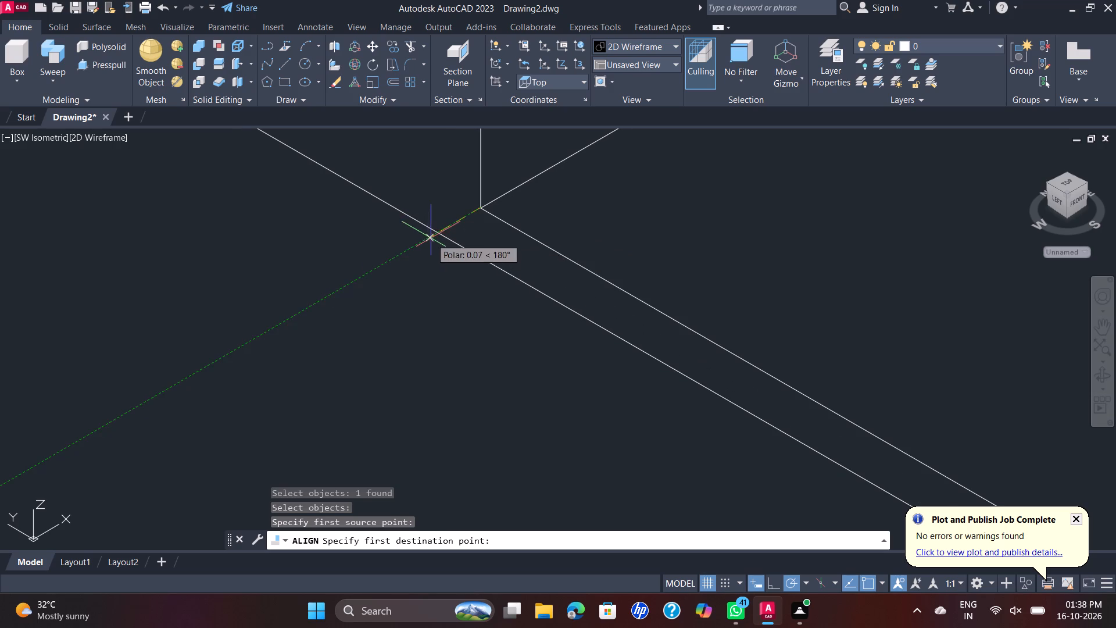
pyautogui.click(440, 233)
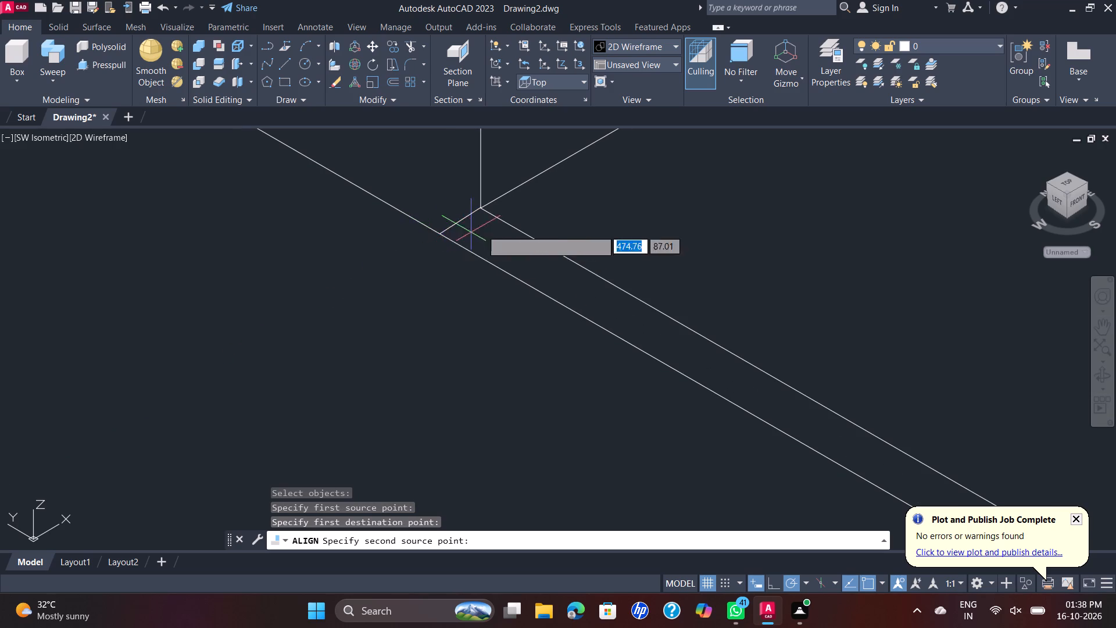
pyautogui.scroll(-5, 568, 199)
pyautogui.scroll(-1, 860, 294)
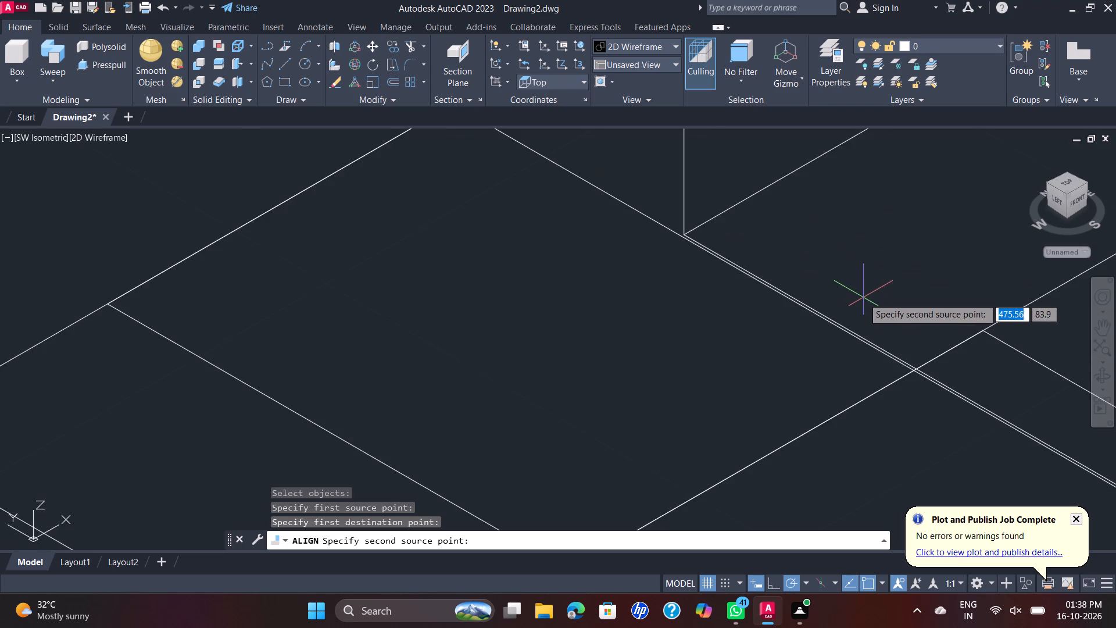
pyautogui.moveTo(862, 295); pyautogui.dragTo(605, 147, button='middle')
pyautogui.scroll(3, 896, 355)
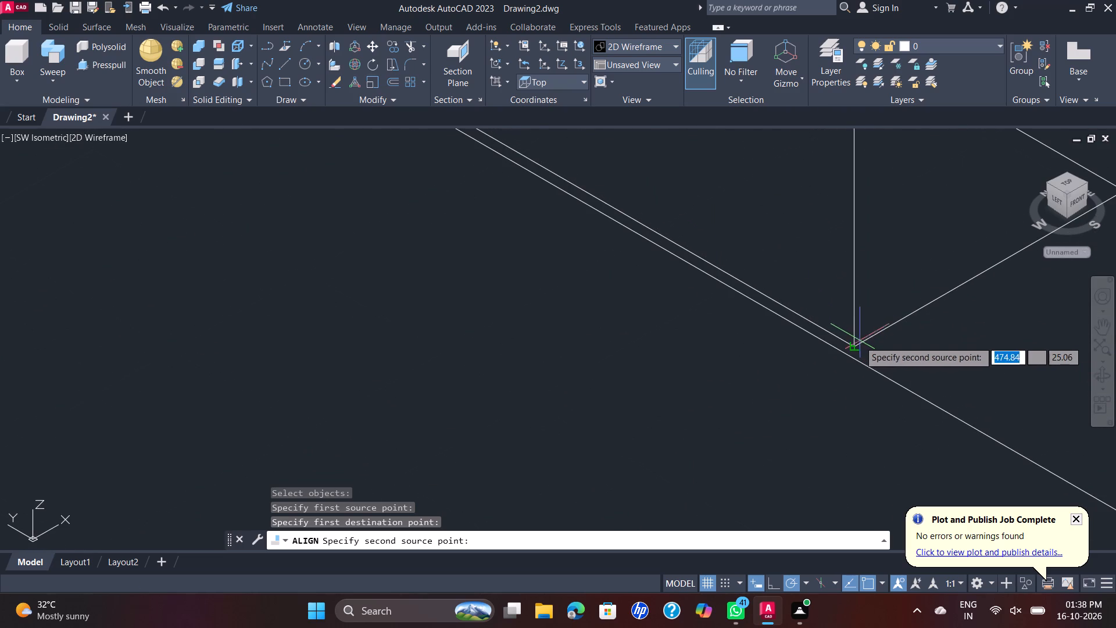
pyautogui.click(857, 344)
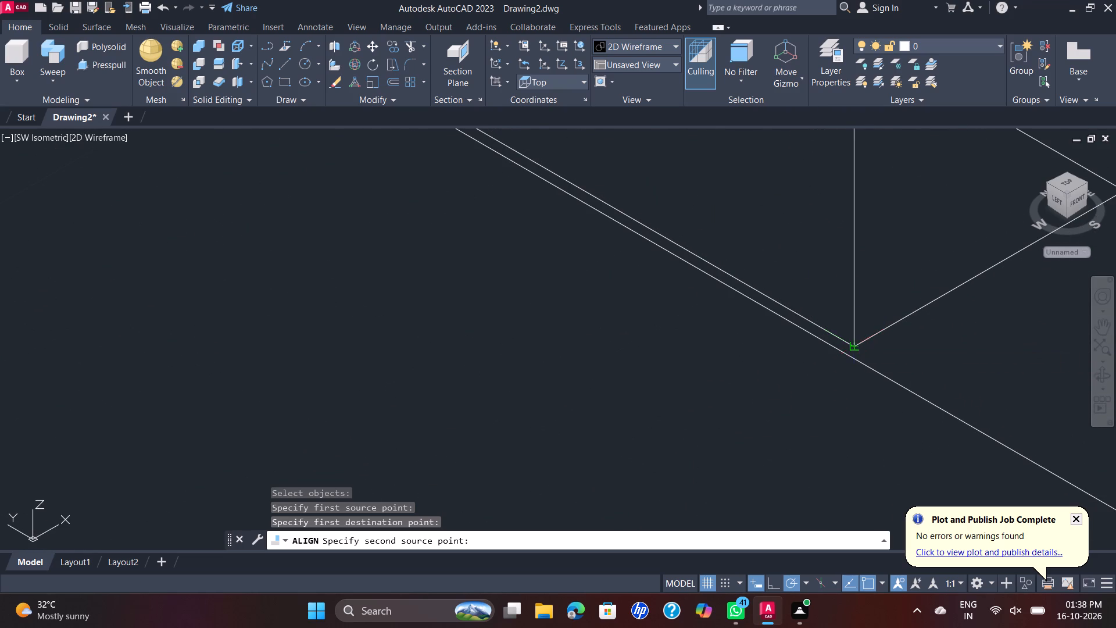
pyautogui.click(847, 354)
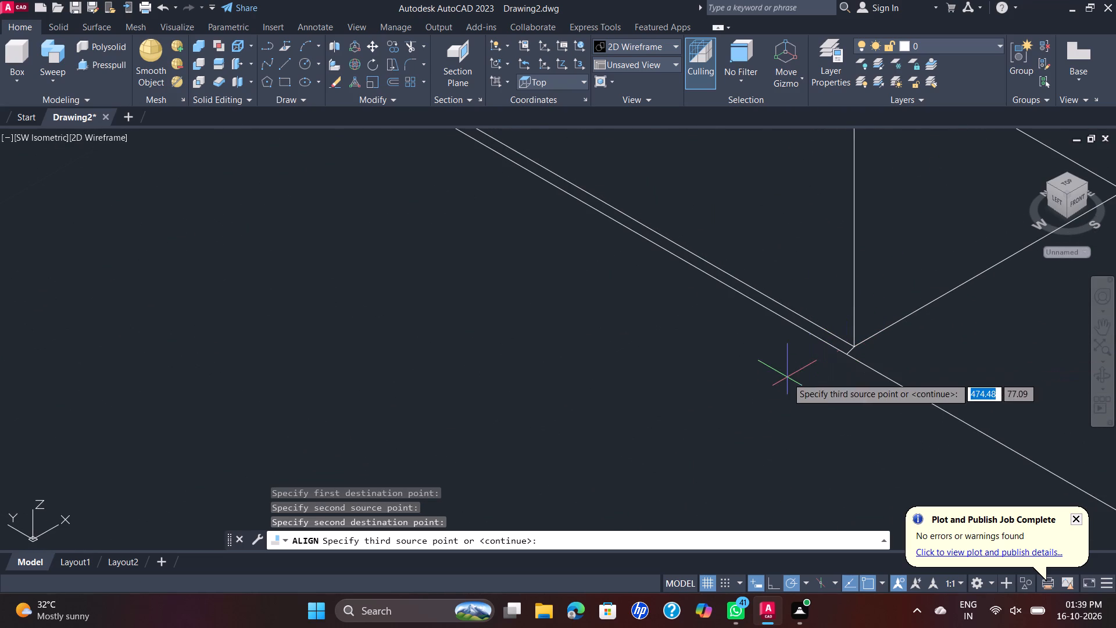
pyautogui.rightClick(791, 377)
pyautogui.click(810, 408)
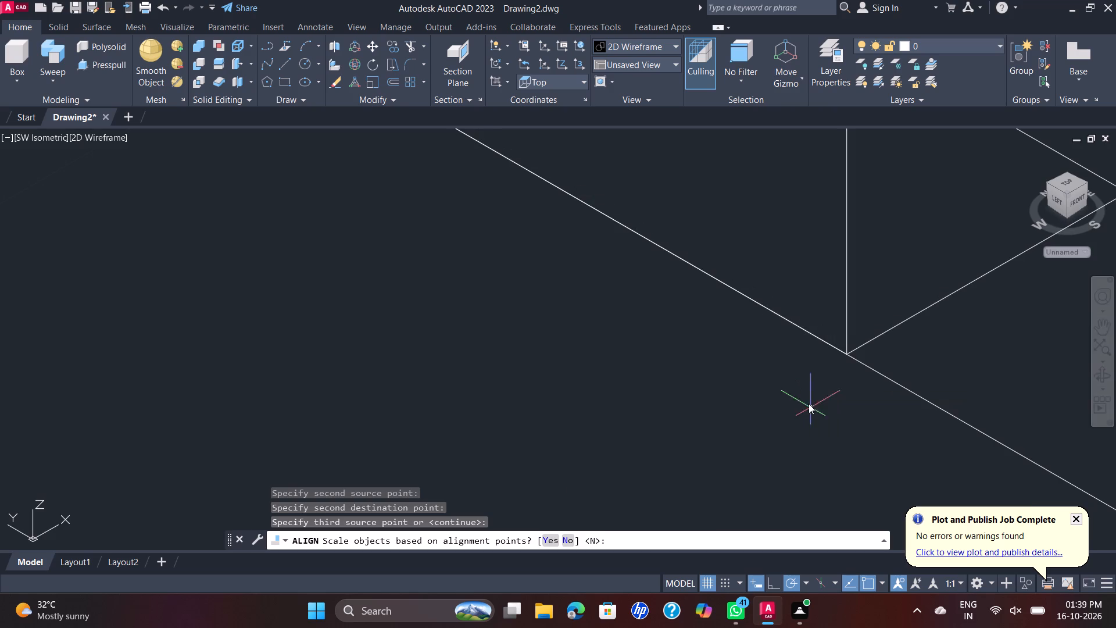
pyautogui.scroll(-7, 809, 404)
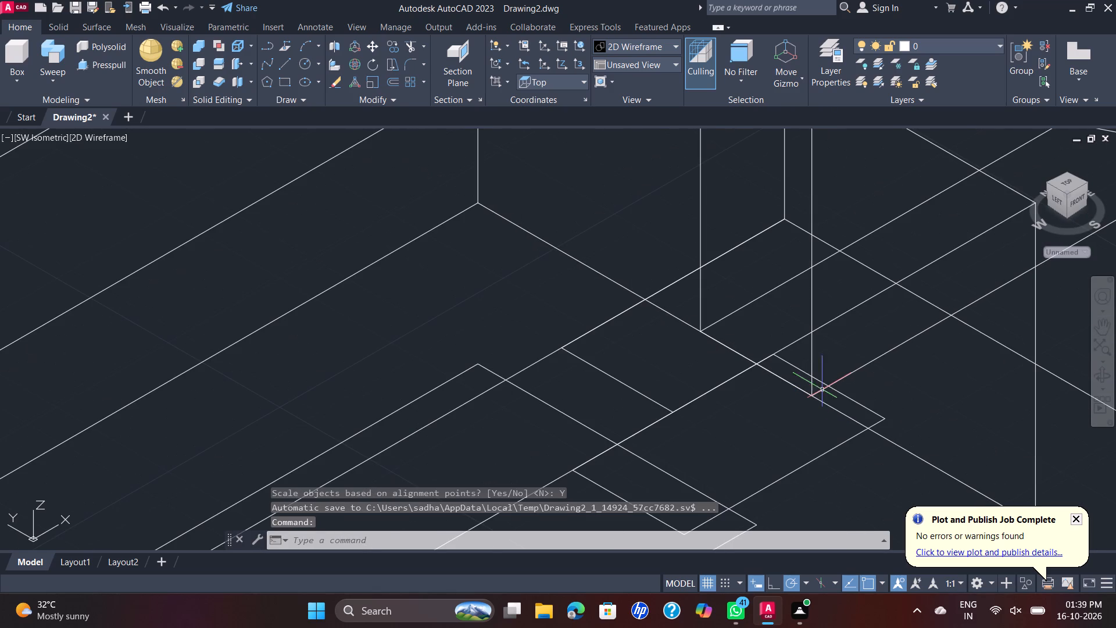
# Examine how the east rib sits against the raised block and the base block.
pyautogui.scroll(-3, 943, 297)
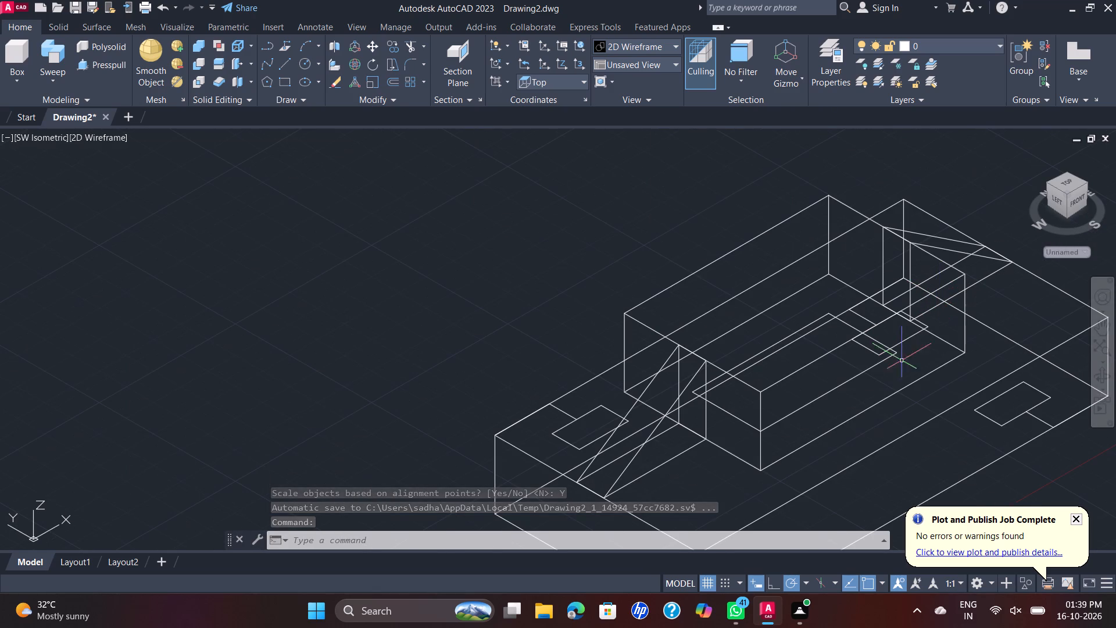
pyautogui.scroll(2, 963, 249)
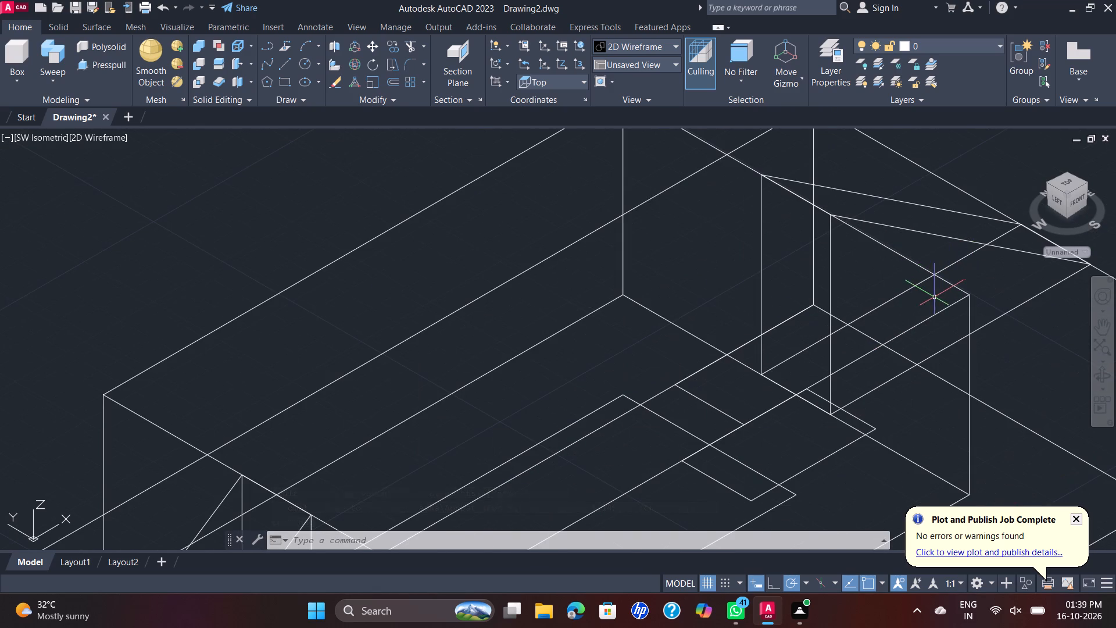
pyautogui.scroll(-1, 926, 305)
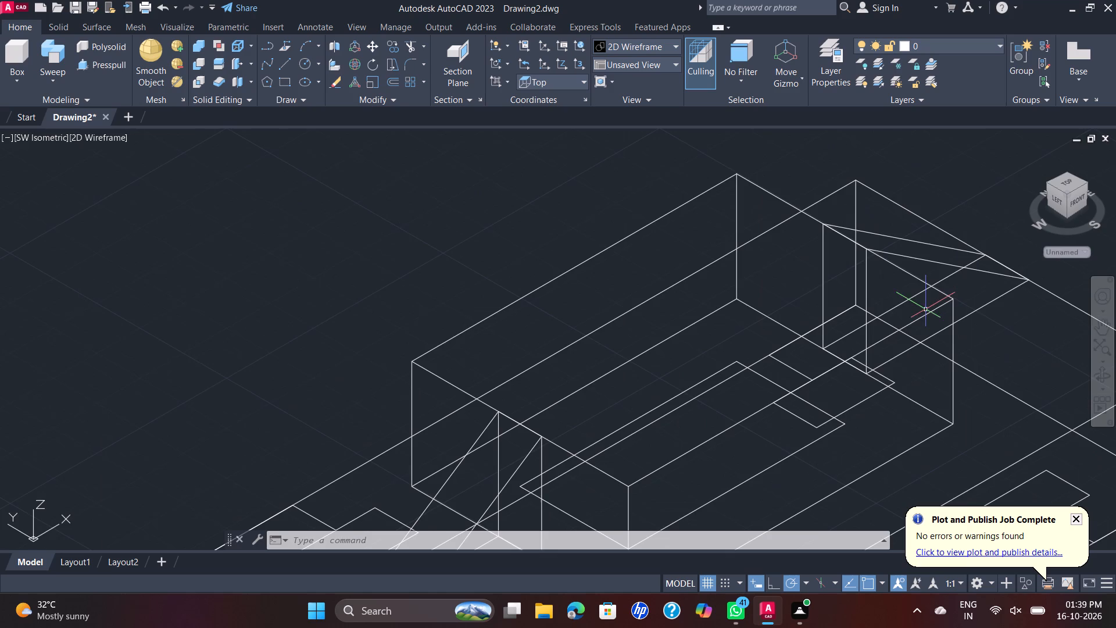
pyautogui.scroll(2, 891, 344)
pyautogui.scroll(-3, 889, 361)
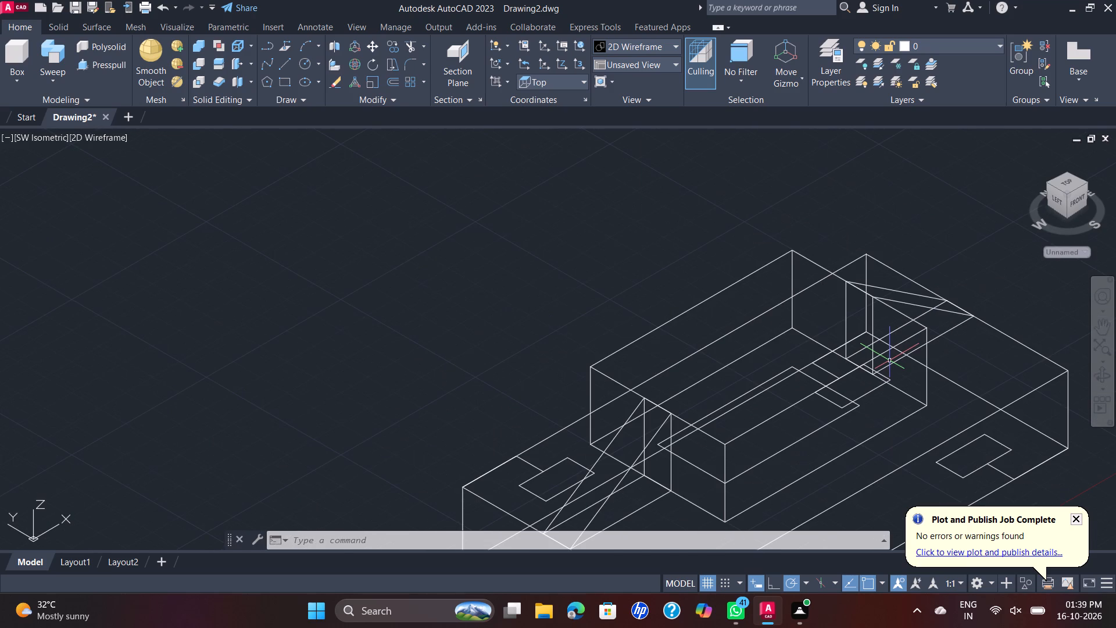
pyautogui.scroll(-1, 889, 361)
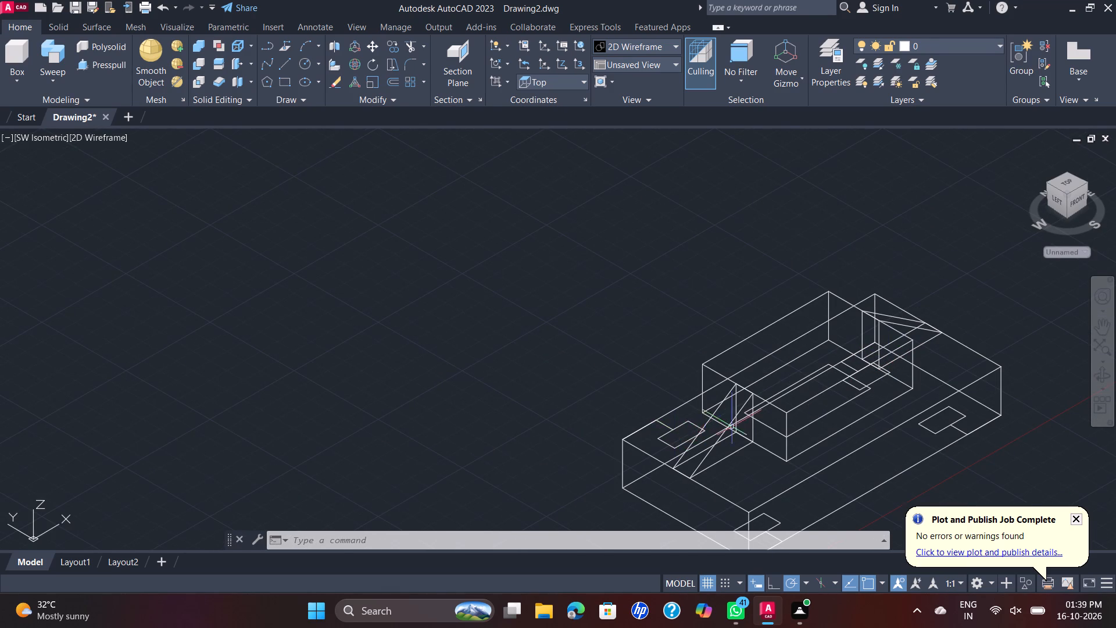
# Align the west rib's two lower inner corners with the raised block's bottom edge, scaling the rib to the alignment points.
pyautogui.scroll(-1, 758, 426)
pyautogui.moveTo(760, 426); pyautogui.dragTo(721, 371, button='middle')
pyautogui.scroll(2, 698, 380)
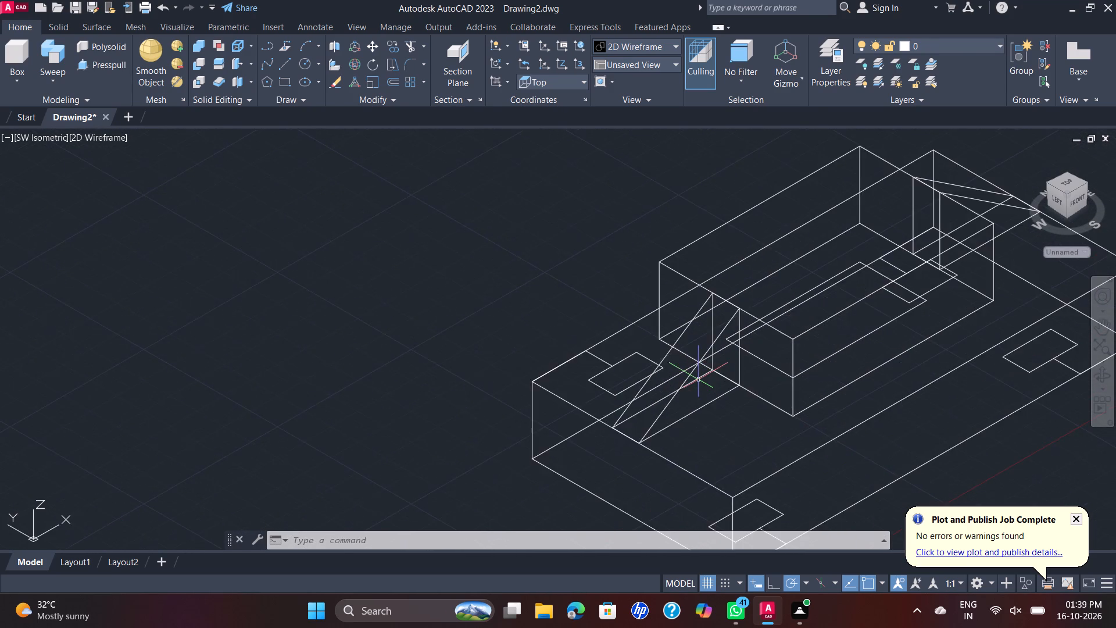
pyautogui.scroll(2, 698, 380)
pyautogui.moveTo(822, 384); pyautogui.dragTo(820, 385, button='middle')
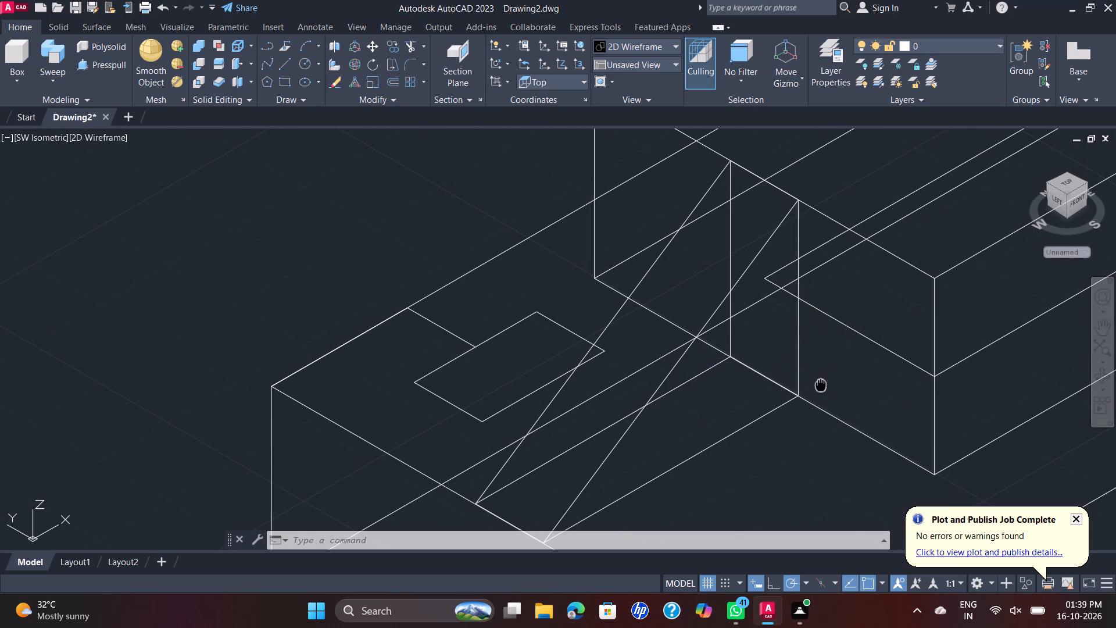
pyautogui.moveTo(820, 385); pyautogui.dragTo(592, 373, button='middle')
pyautogui.scroll(5, 584, 373)
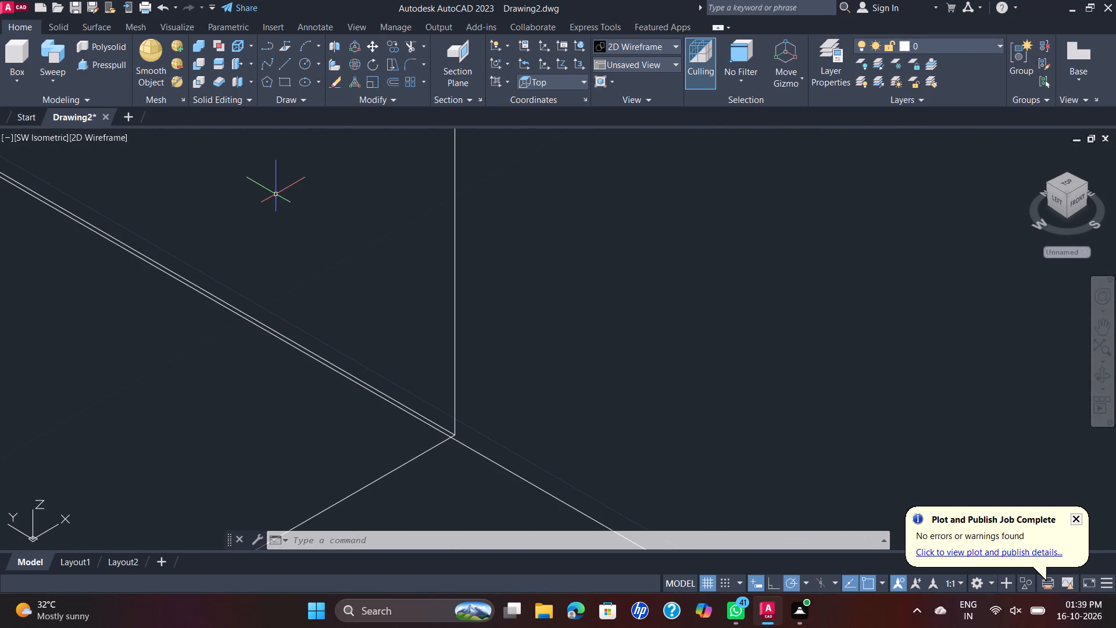
pyautogui.press('a')
pyautogui.press('l')
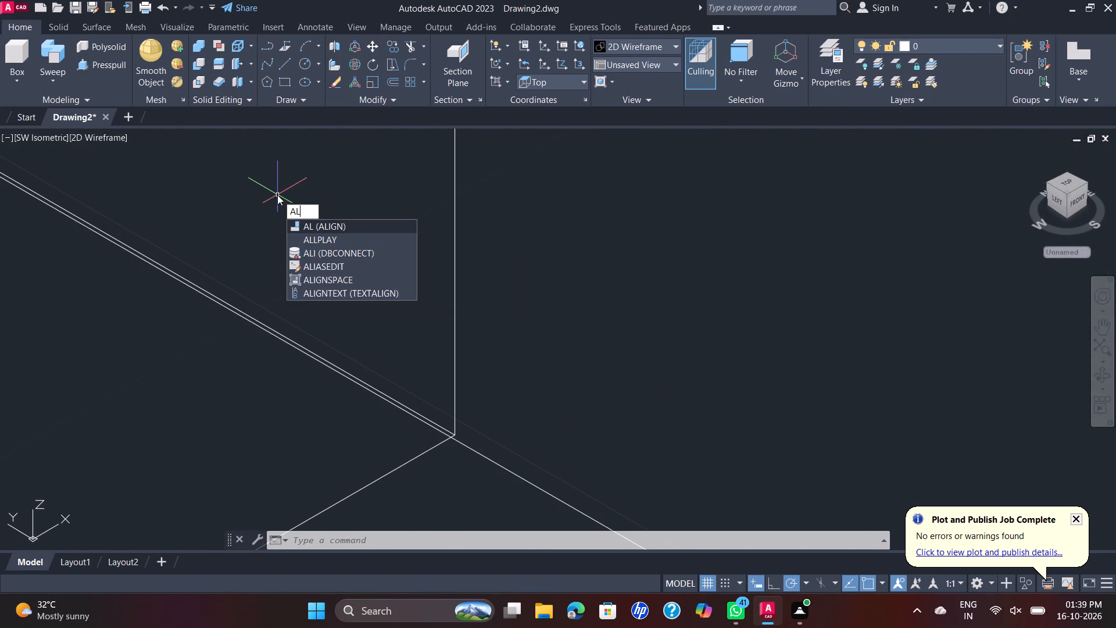
pyautogui.press('Return')
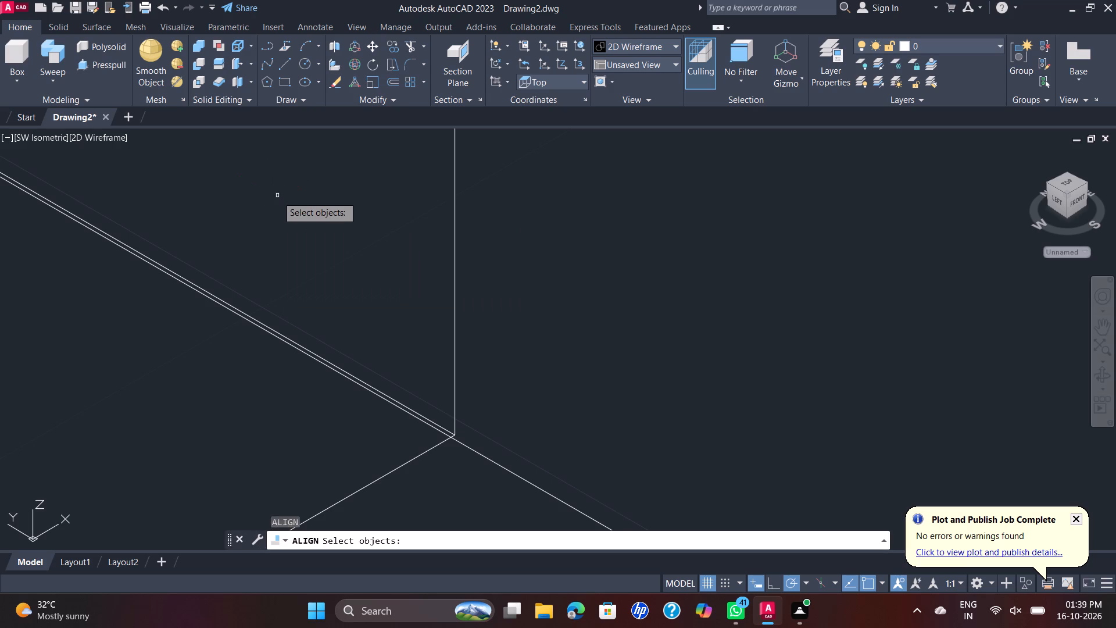
pyautogui.click(455, 347)
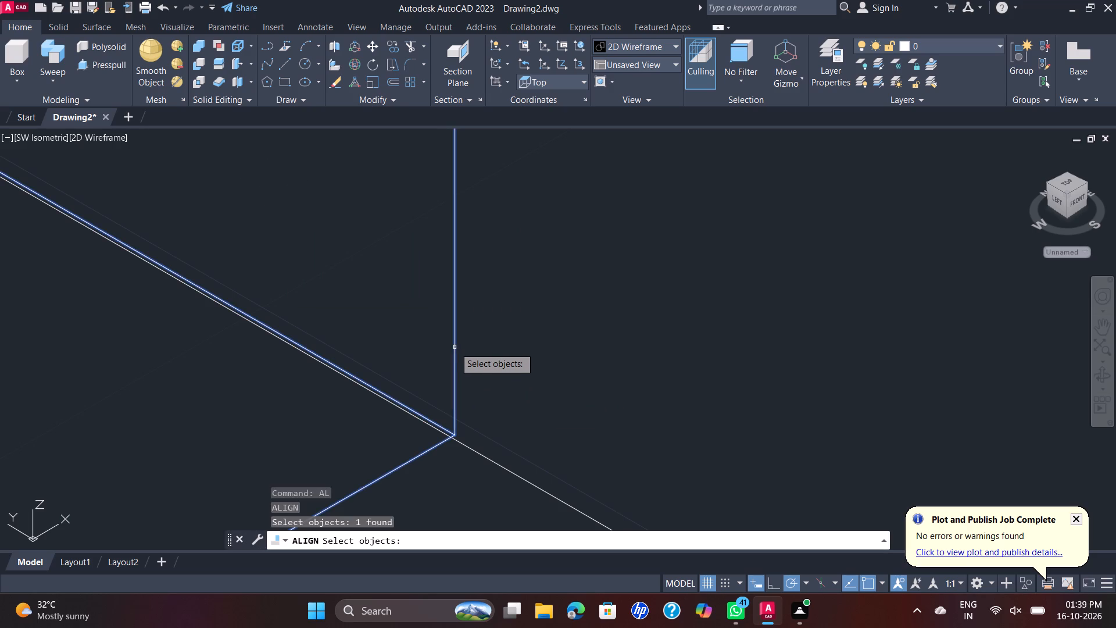
pyautogui.rightClick(478, 345)
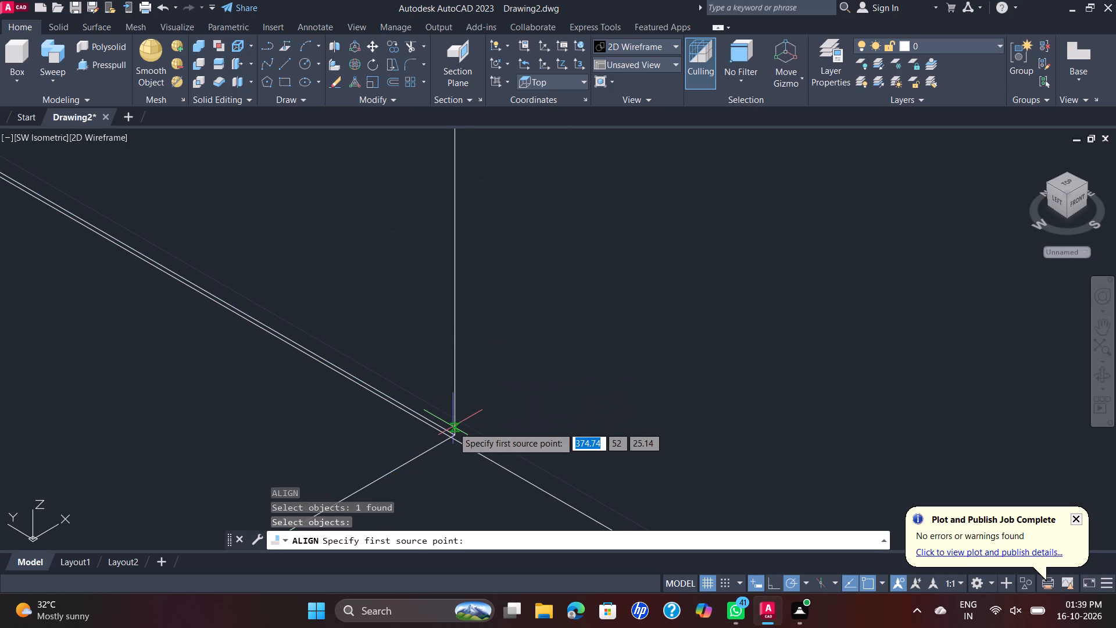
pyautogui.scroll(3, 455, 441)
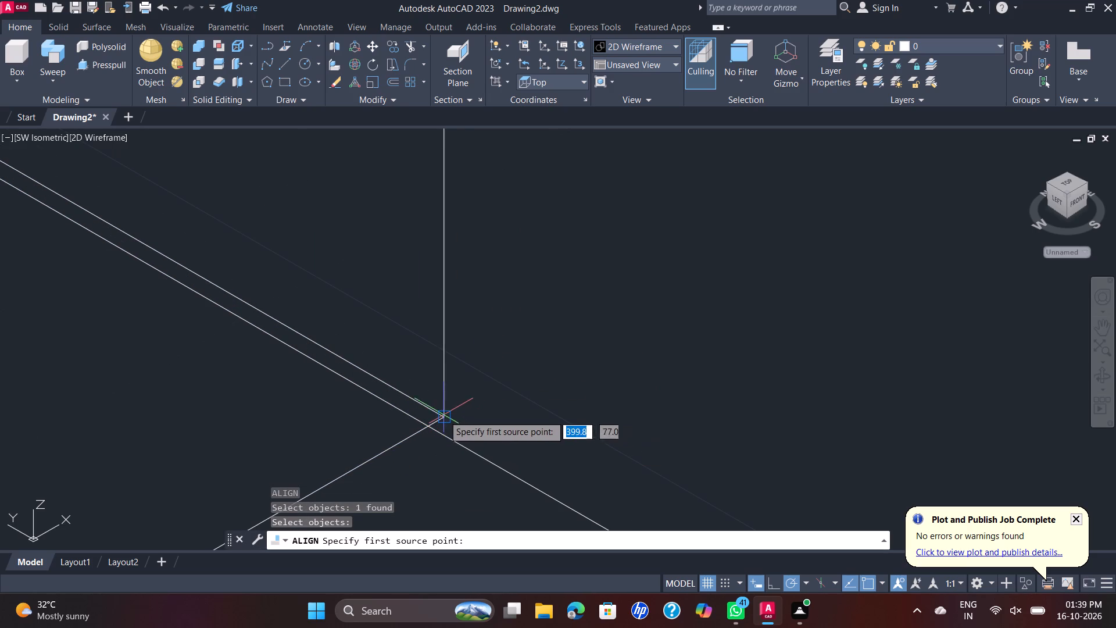
pyautogui.click(443, 415)
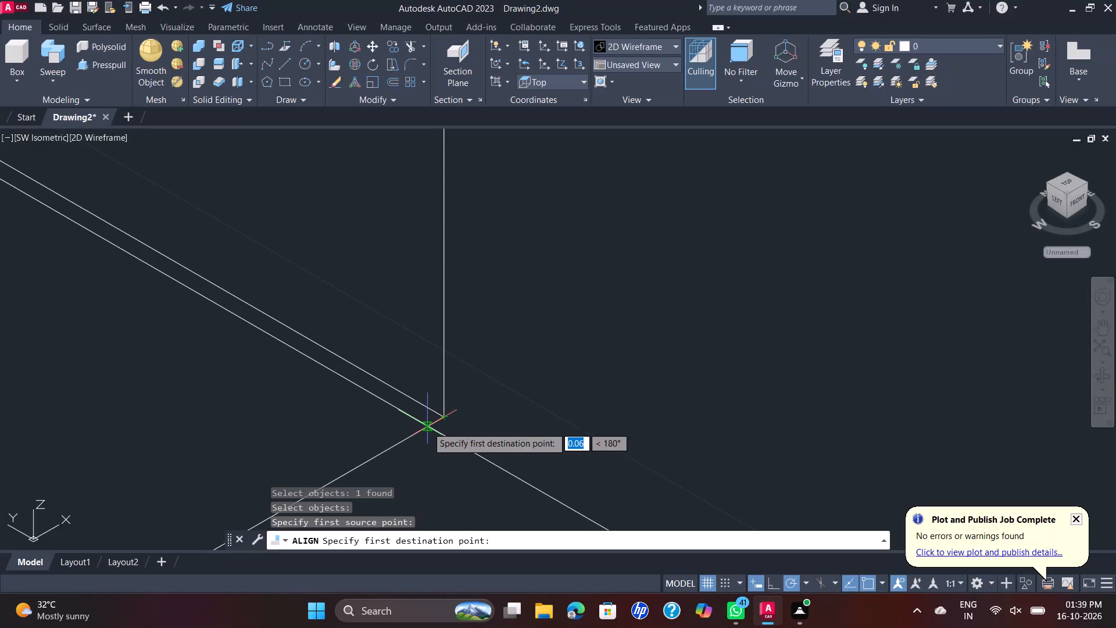
pyautogui.click(427, 427)
pyautogui.scroll(-3, 428, 426)
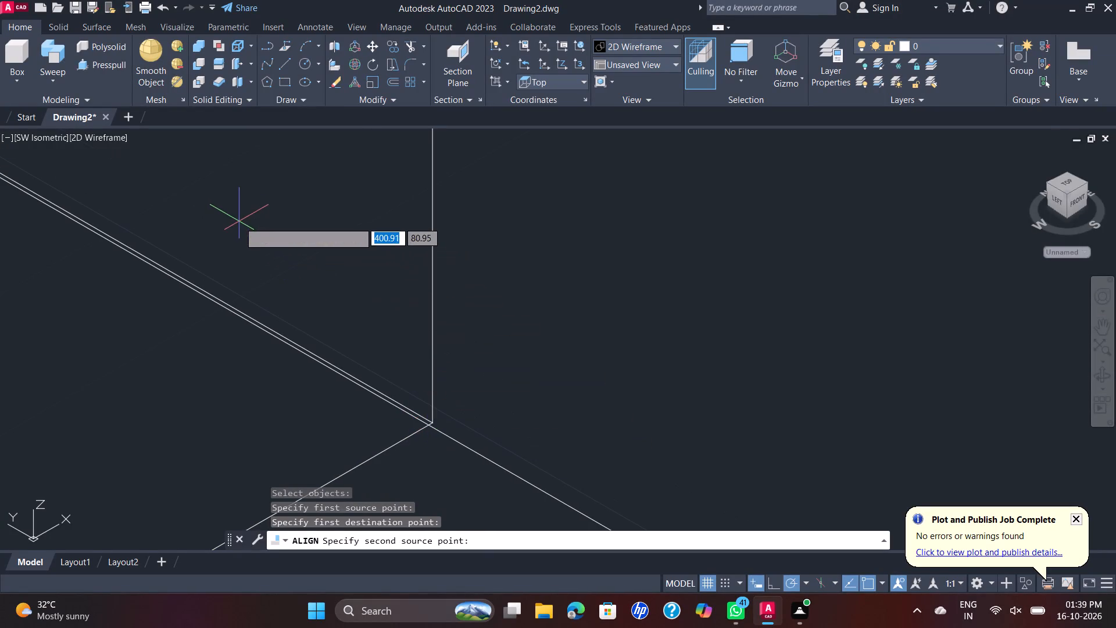
pyautogui.moveTo(239, 222); pyautogui.dragTo(524, 402, button='middle')
pyautogui.scroll(-1, 239, 222)
pyautogui.scroll(3, 272, 239)
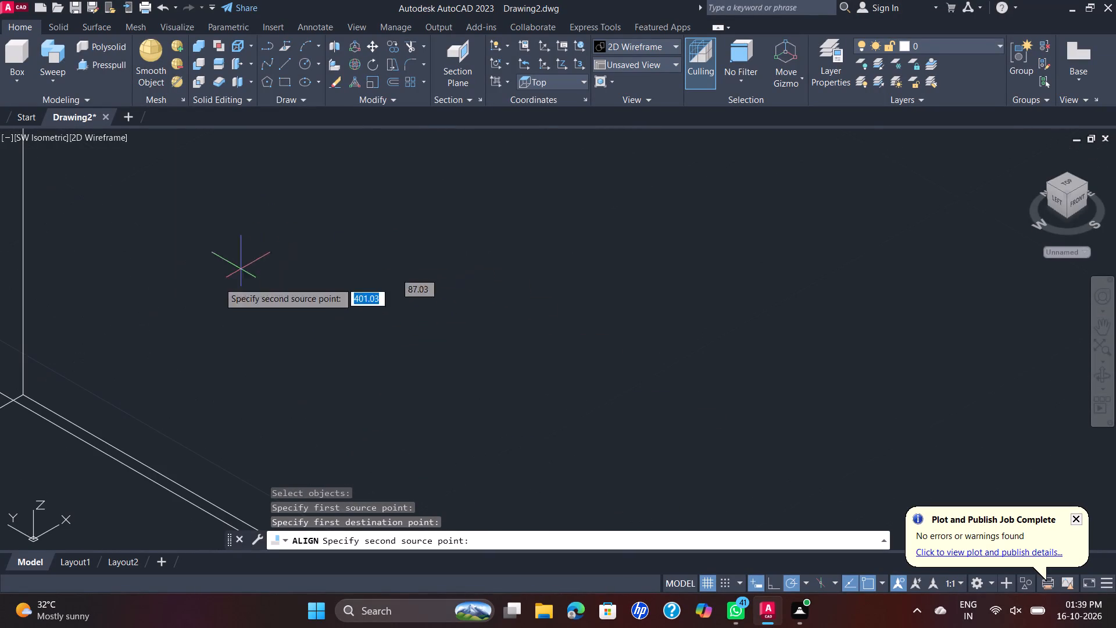
pyautogui.click(20, 397)
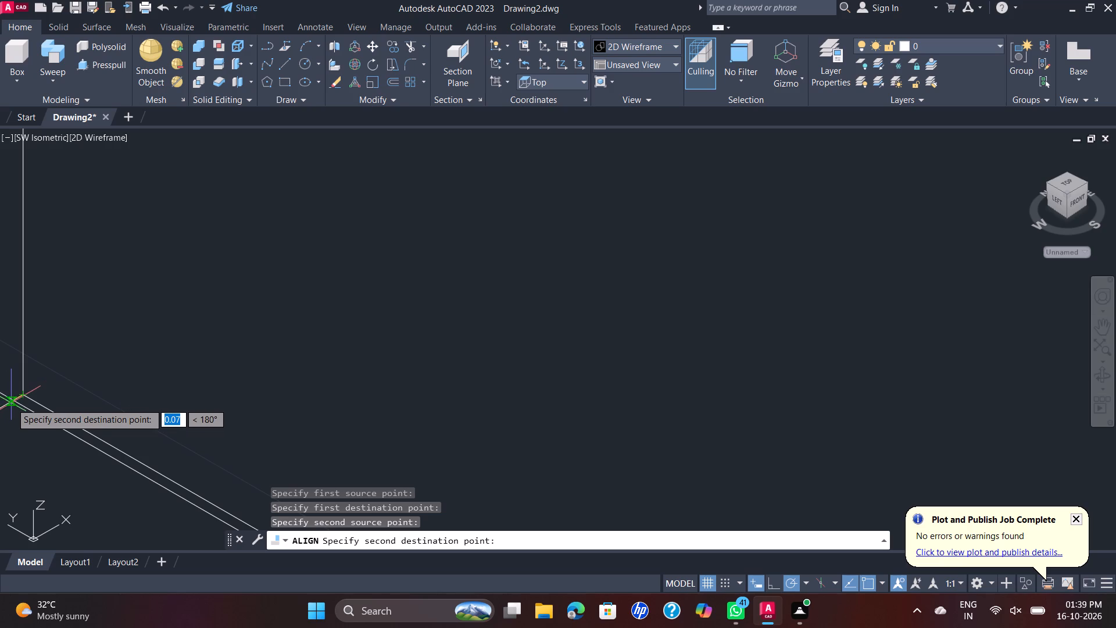
pyautogui.click(12, 401)
pyautogui.scroll(-4, 90, 379)
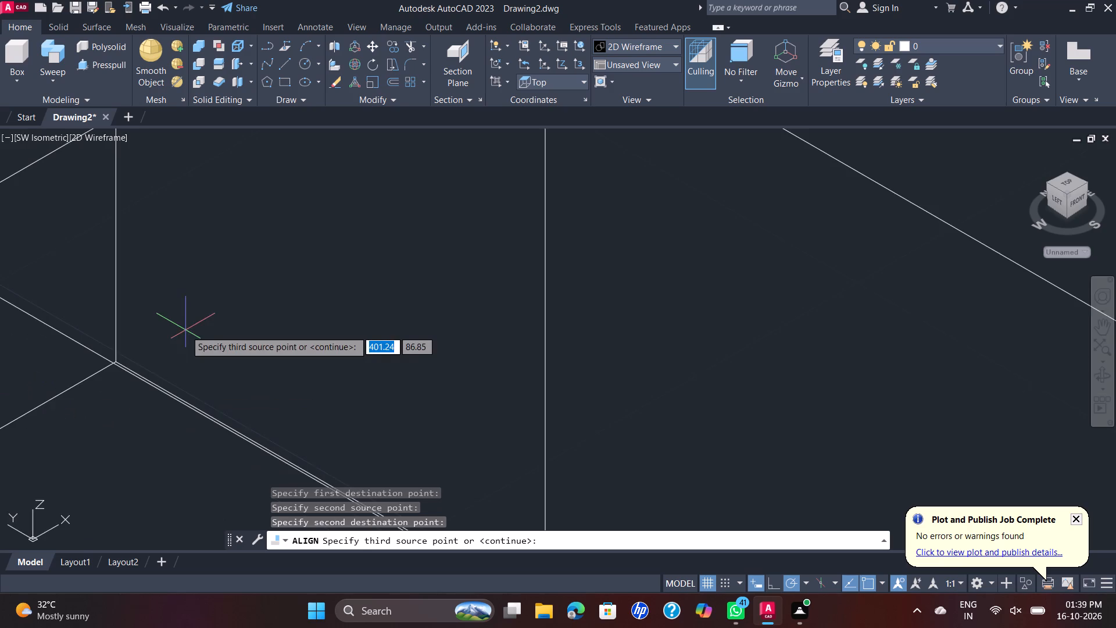
pyautogui.scroll(-2, 187, 330)
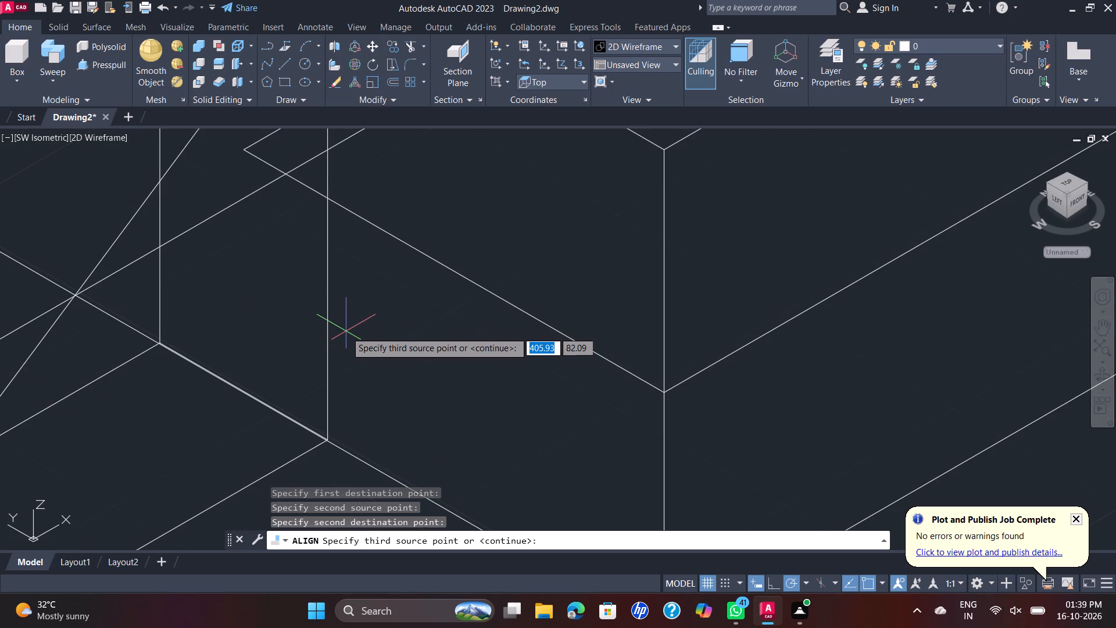
pyautogui.press('Return')
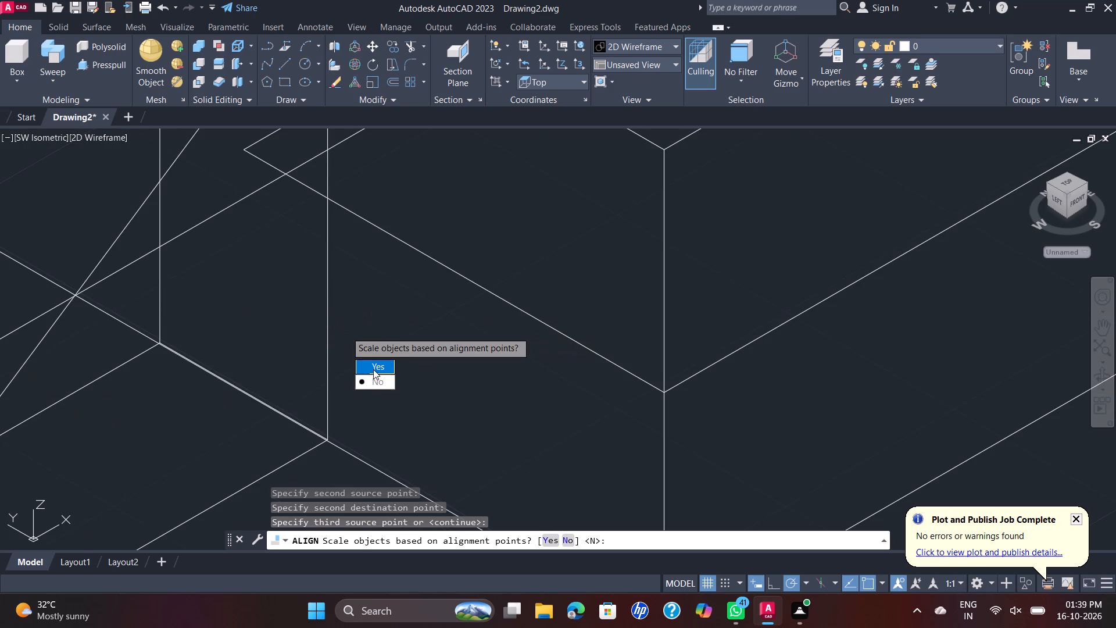
pyautogui.moveTo(373, 368); pyautogui.dragTo(346, 331)
# Draw a construction line across the raised block's top face, joining the midpoints of its two long edges.
pyautogui.scroll(-3, 346, 331)
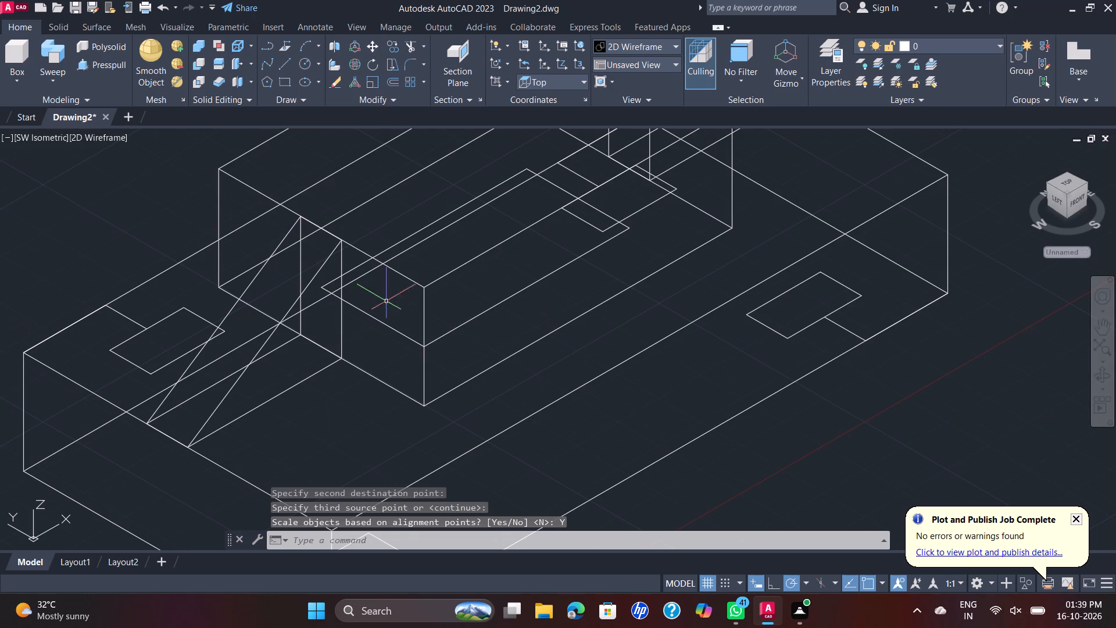
pyautogui.scroll(-1, 463, 245)
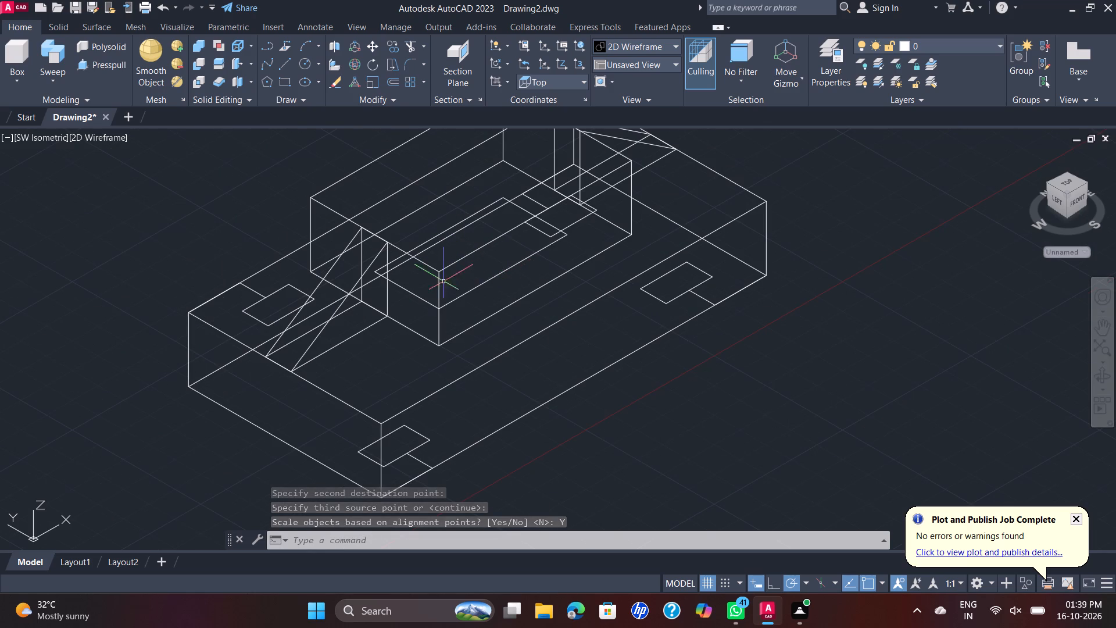
pyautogui.scroll(-2, 456, 260)
pyautogui.moveTo(456, 243); pyautogui.dragTo(439, 309, button='middle')
pyautogui.scroll(3, 439, 311)
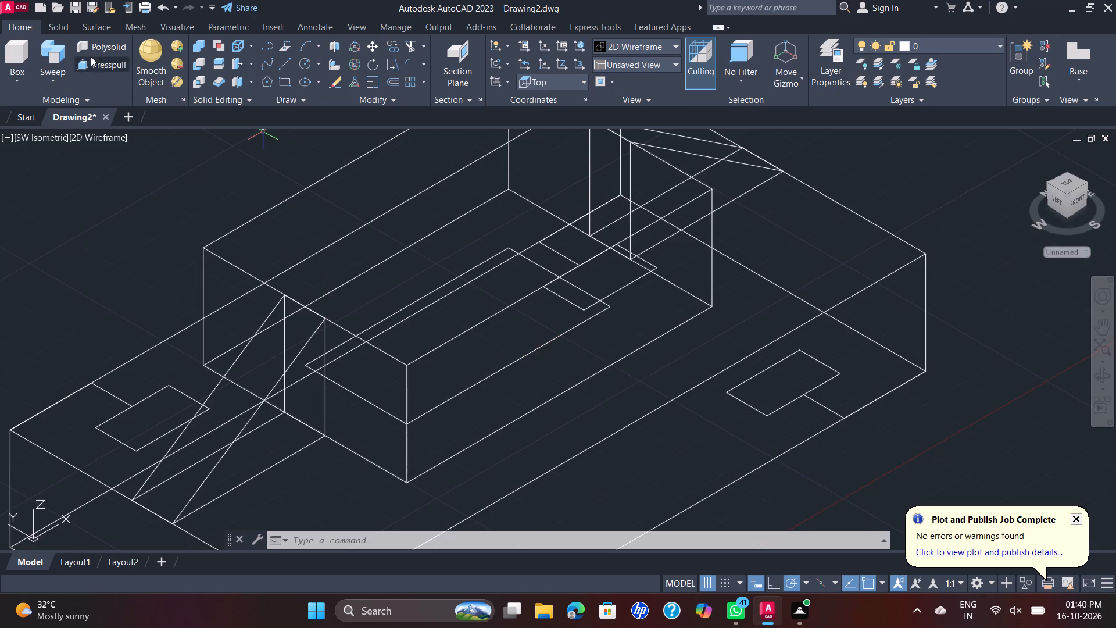
pyautogui.click(287, 65)
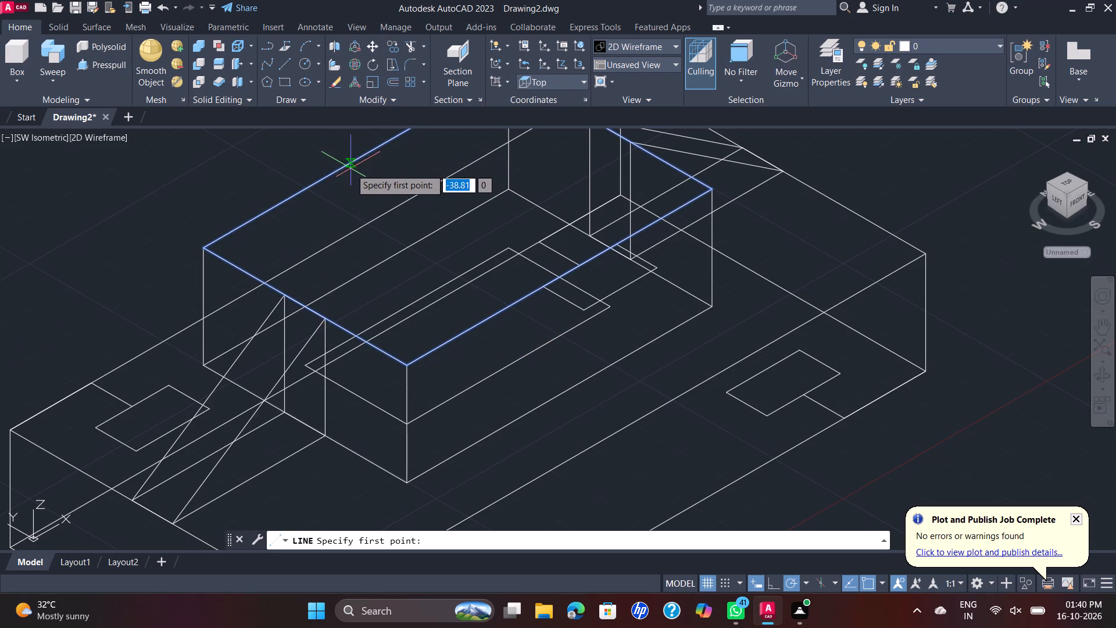
pyautogui.click(353, 160)
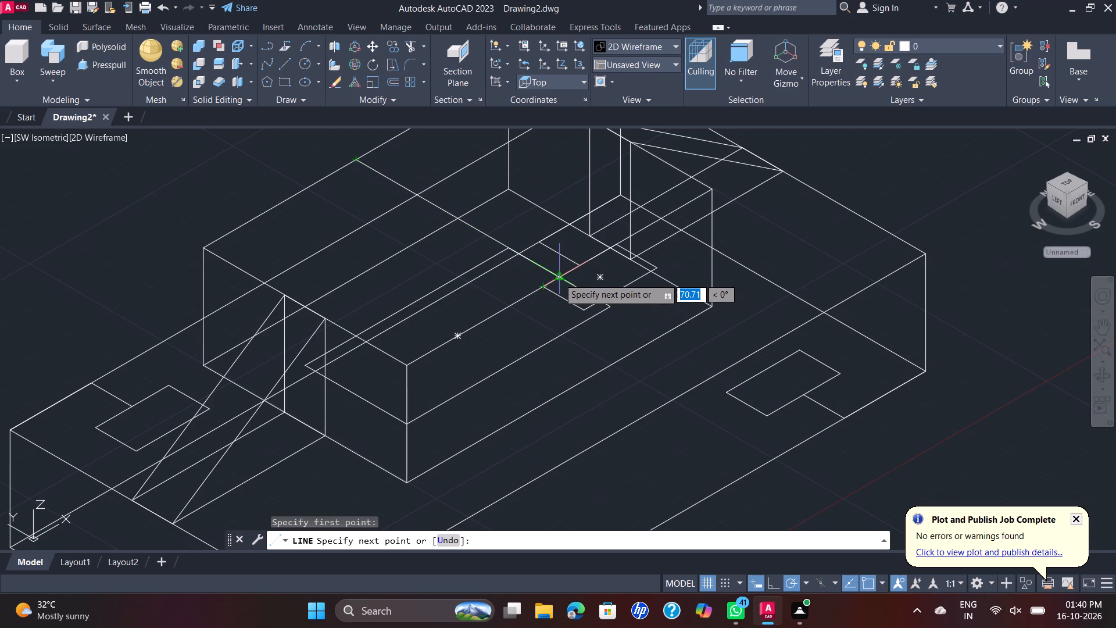
pyautogui.click(559, 277)
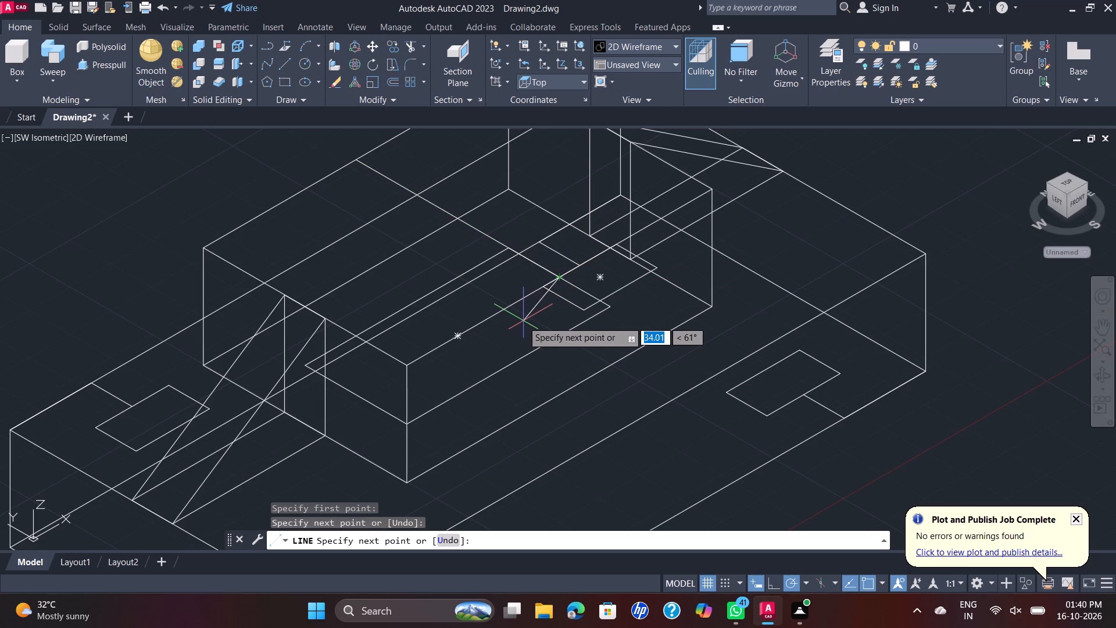
pyautogui.press('Escape')
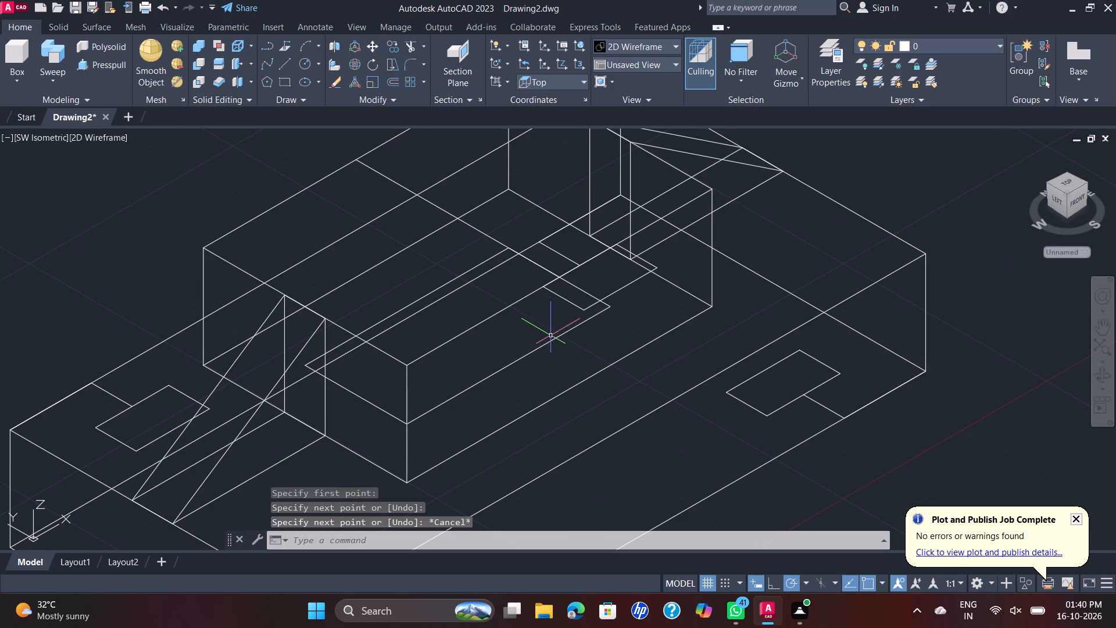
# Move the 50 x 25 mm central rectangle from its centre to the midpoint of the construction line on the raised block's top face.
pyautogui.click(552, 341)
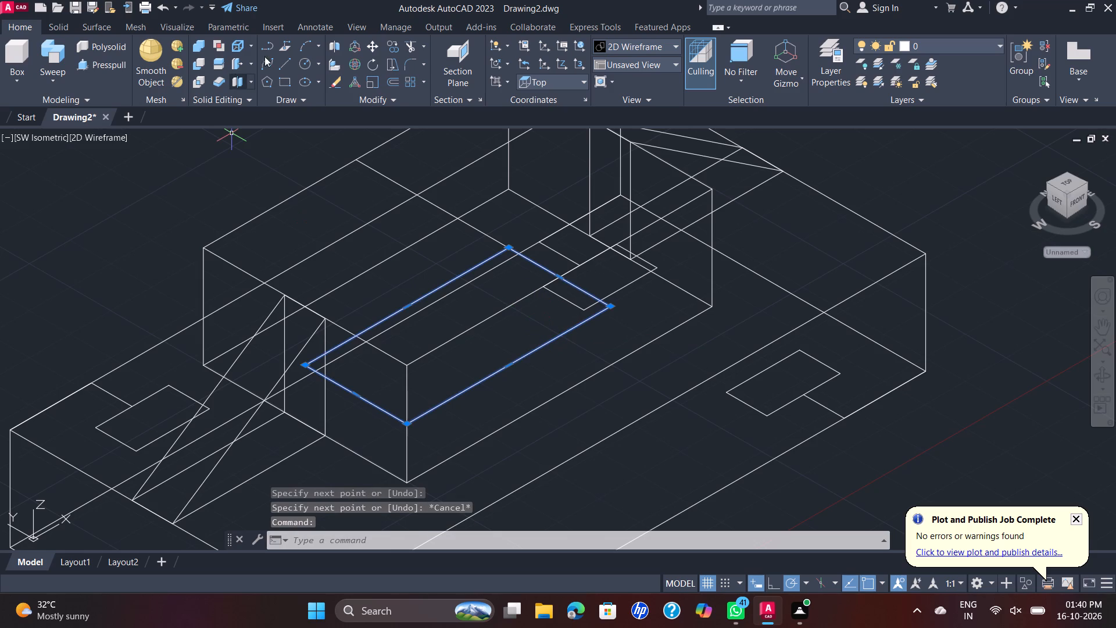
pyautogui.rightClick(373, 48)
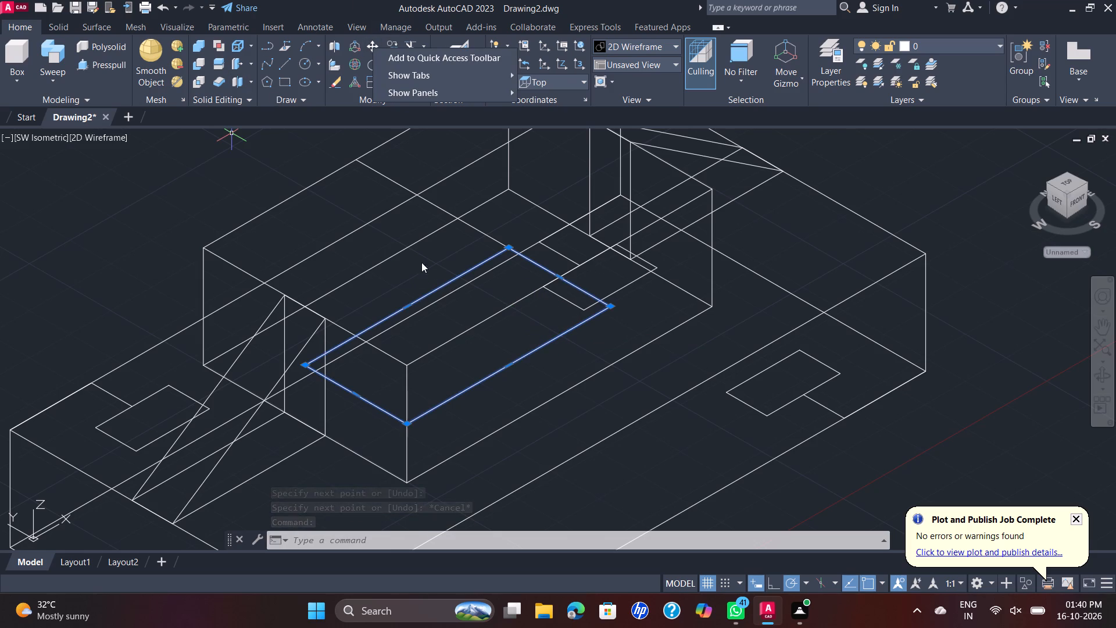
pyautogui.click(373, 35)
pyautogui.click(371, 41)
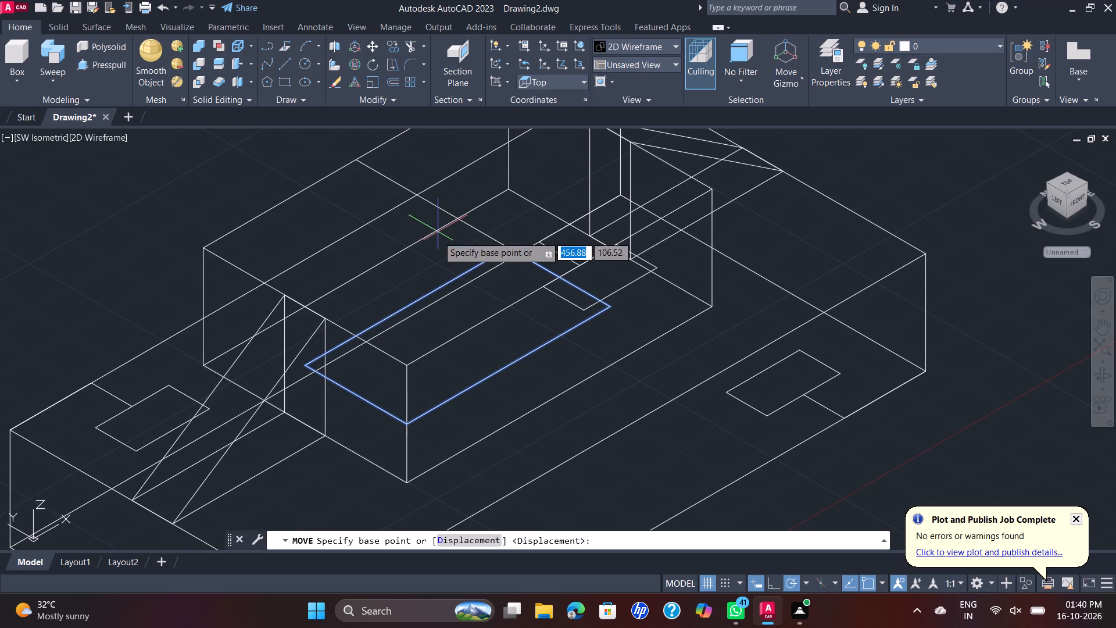
pyautogui.click(455, 338)
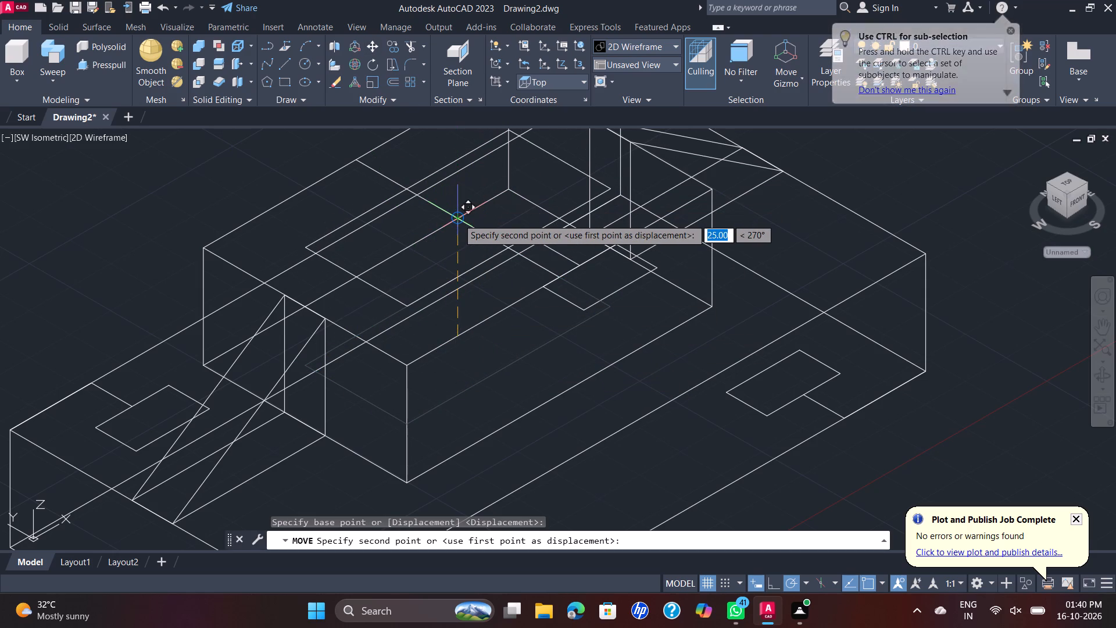
pyautogui.click(458, 219)
# Delete the construction line across the raised block's top face.
pyautogui.scroll(-1, 327, 333)
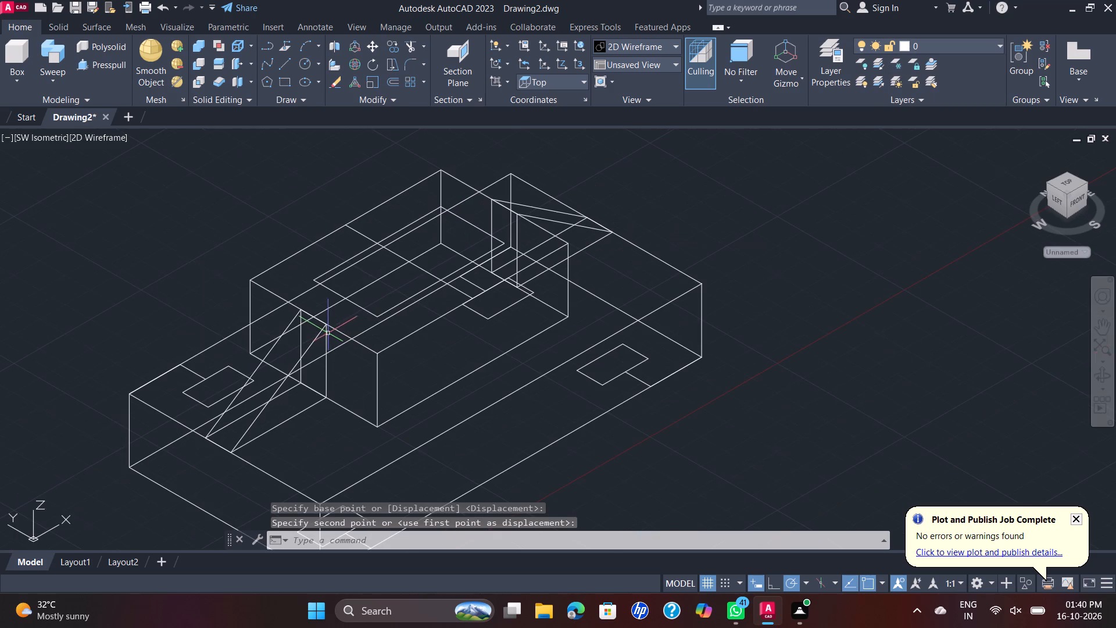
pyautogui.click(410, 263)
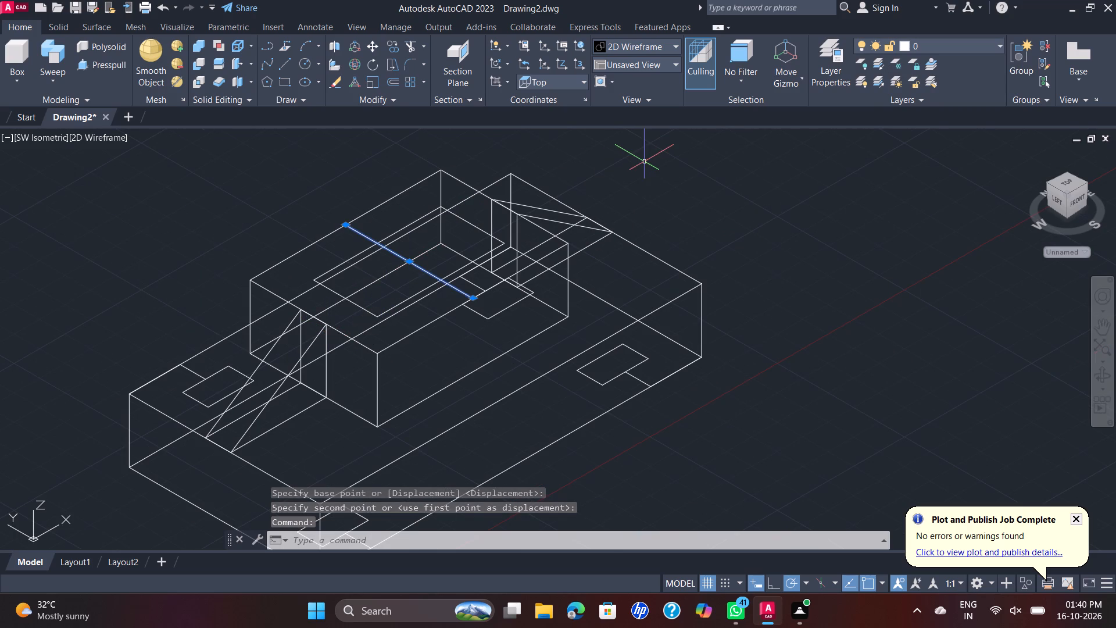
pyautogui.press('Delete')
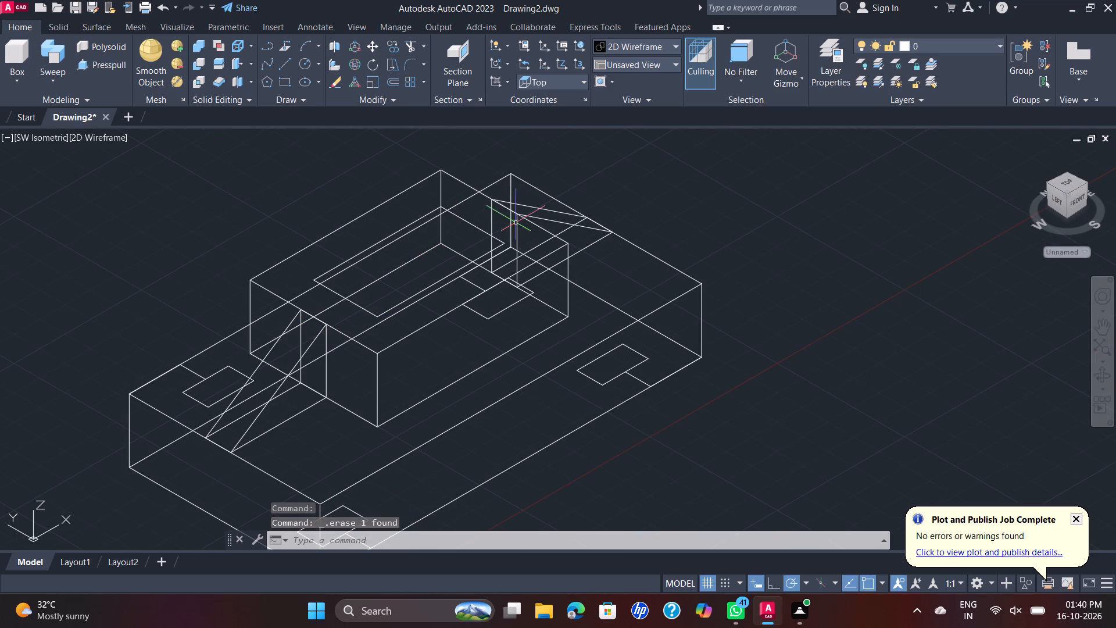
pyautogui.scroll(2, 547, 254)
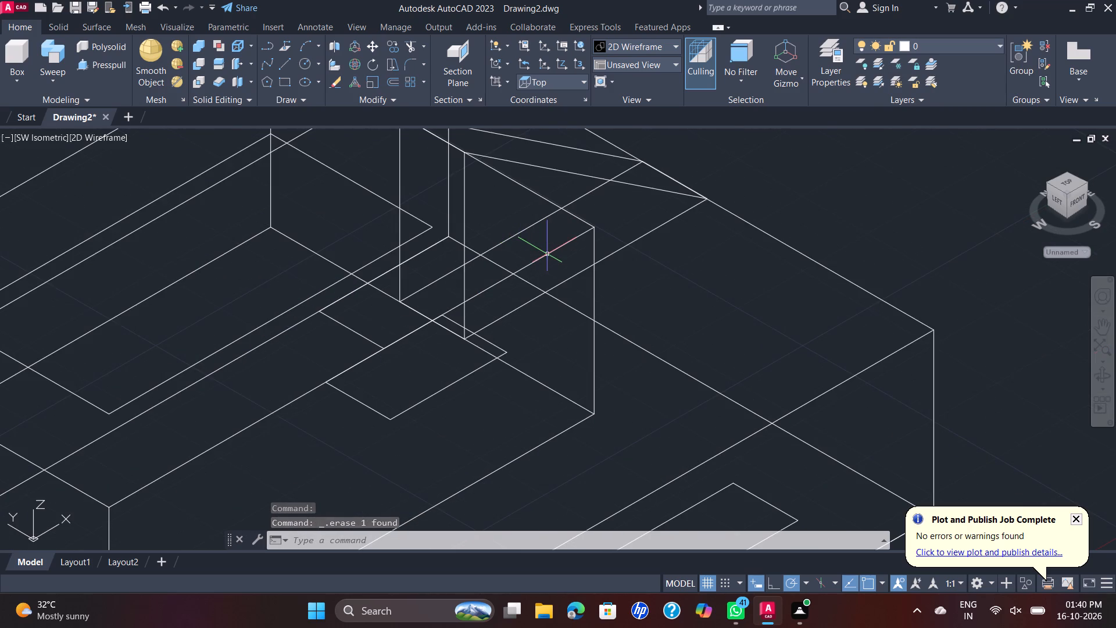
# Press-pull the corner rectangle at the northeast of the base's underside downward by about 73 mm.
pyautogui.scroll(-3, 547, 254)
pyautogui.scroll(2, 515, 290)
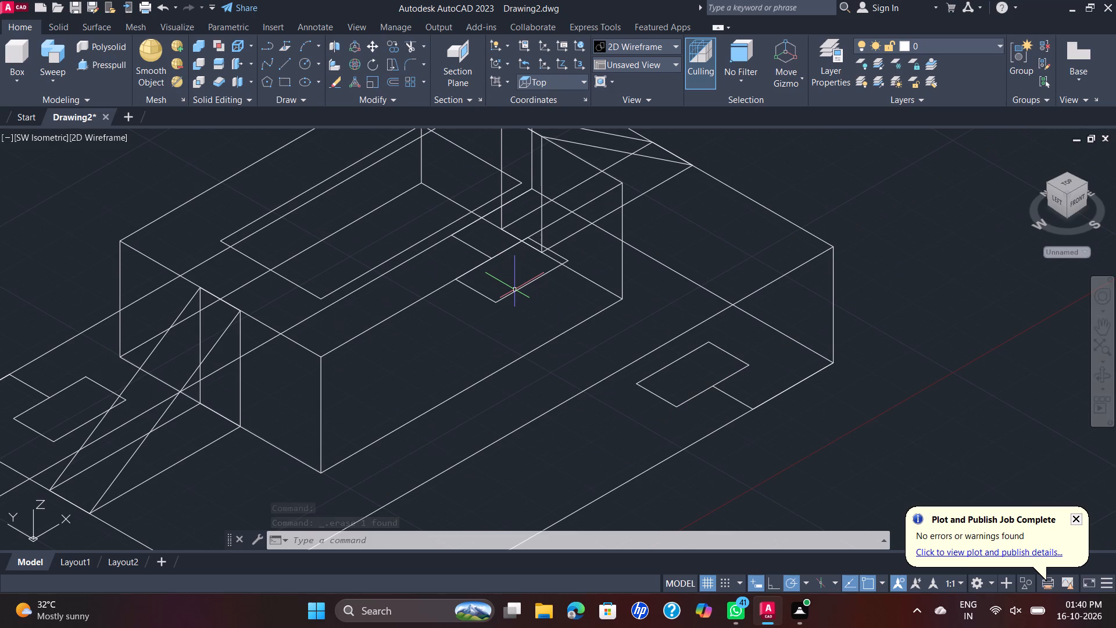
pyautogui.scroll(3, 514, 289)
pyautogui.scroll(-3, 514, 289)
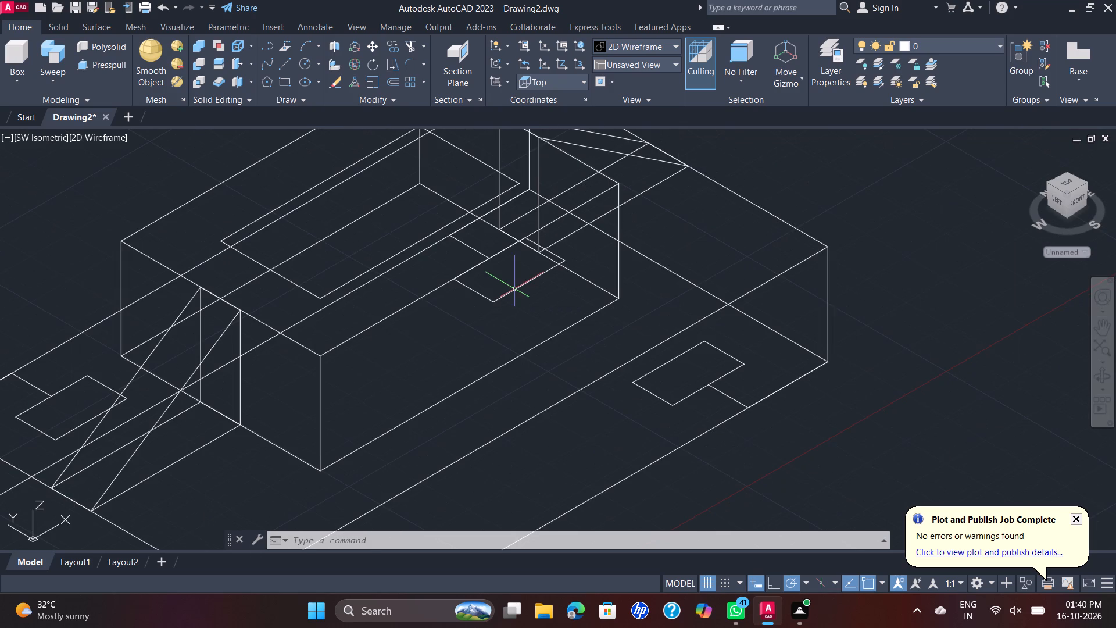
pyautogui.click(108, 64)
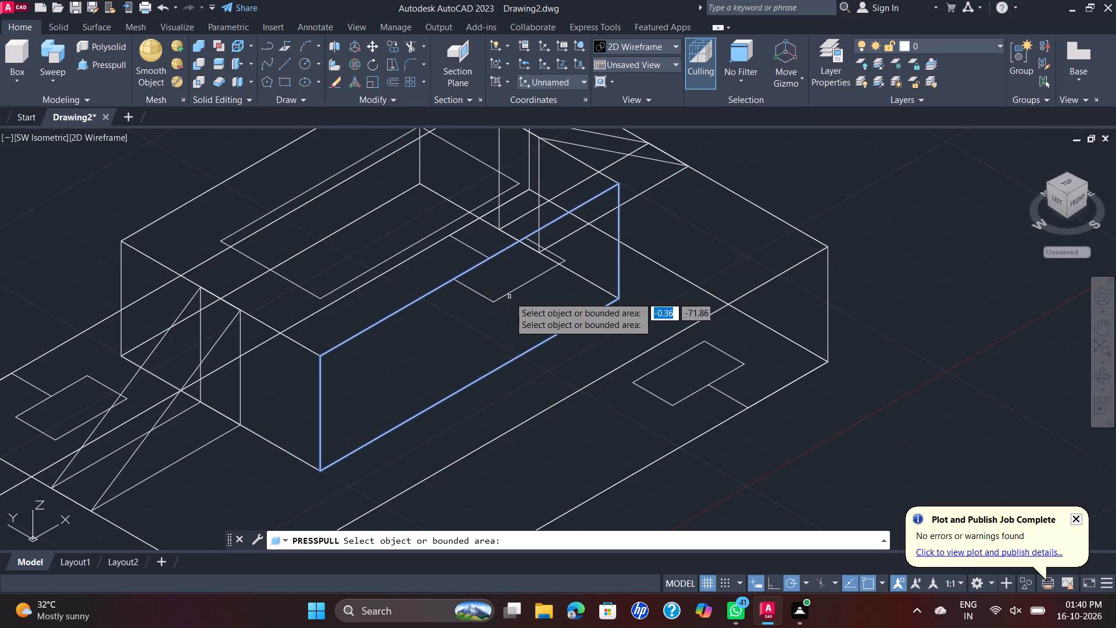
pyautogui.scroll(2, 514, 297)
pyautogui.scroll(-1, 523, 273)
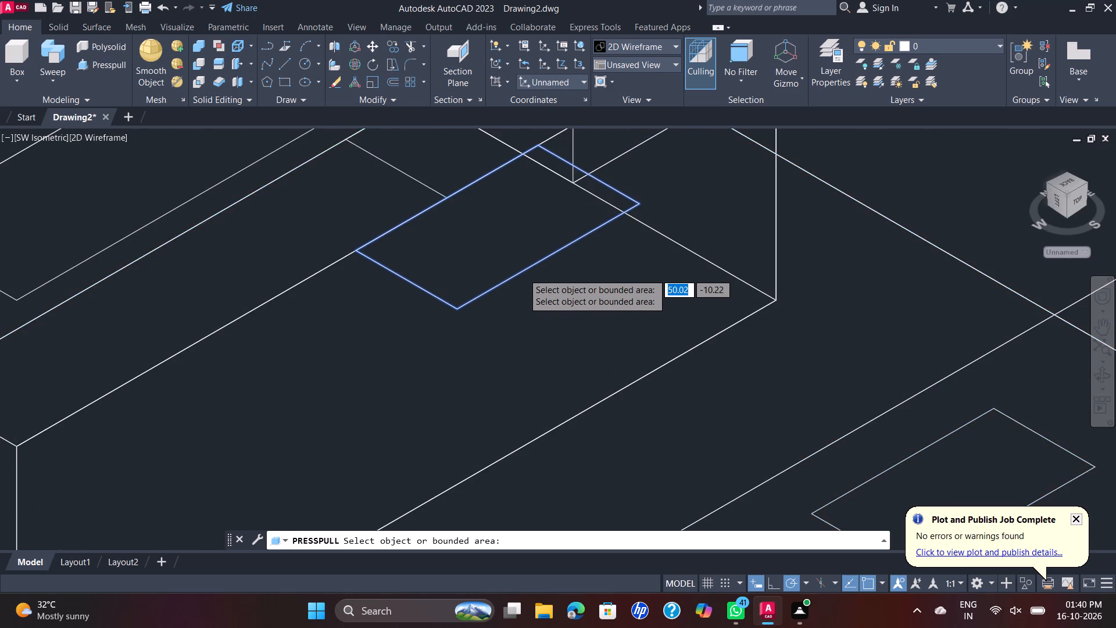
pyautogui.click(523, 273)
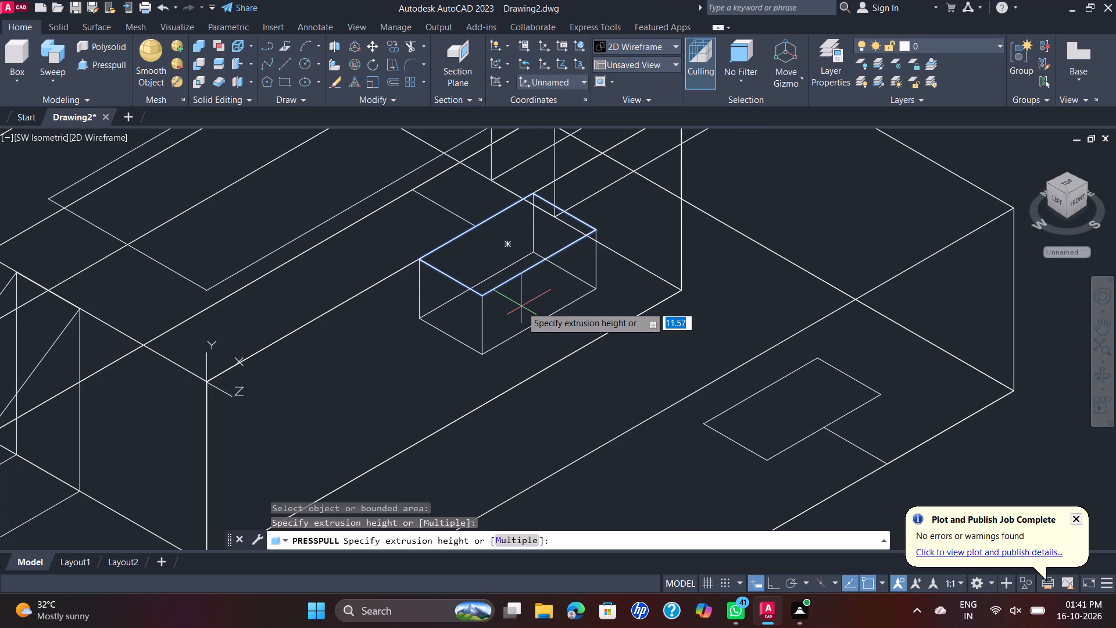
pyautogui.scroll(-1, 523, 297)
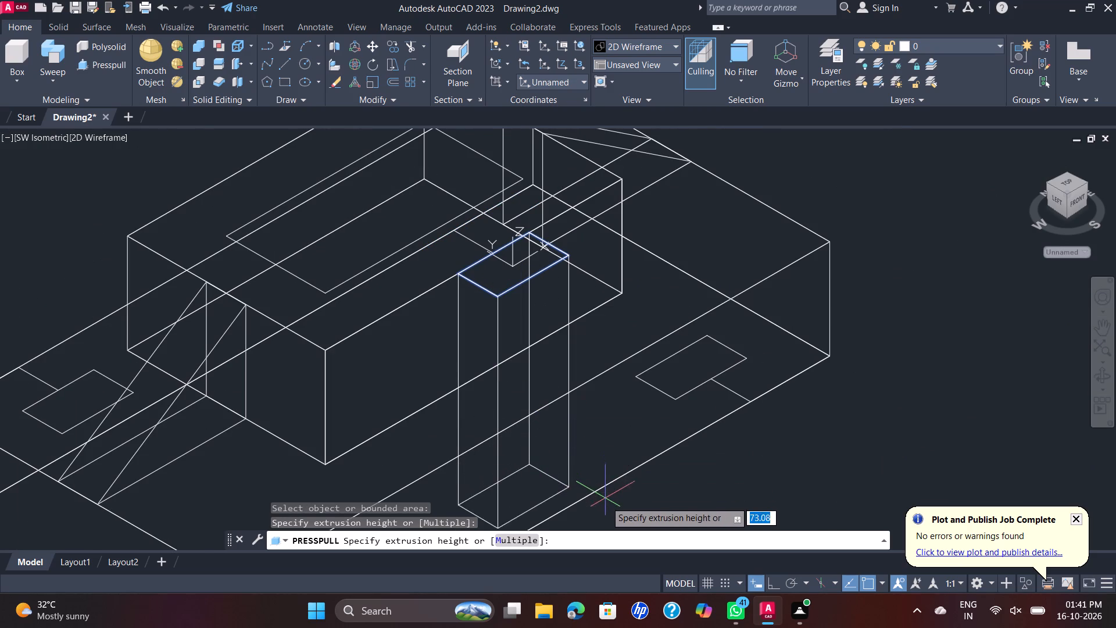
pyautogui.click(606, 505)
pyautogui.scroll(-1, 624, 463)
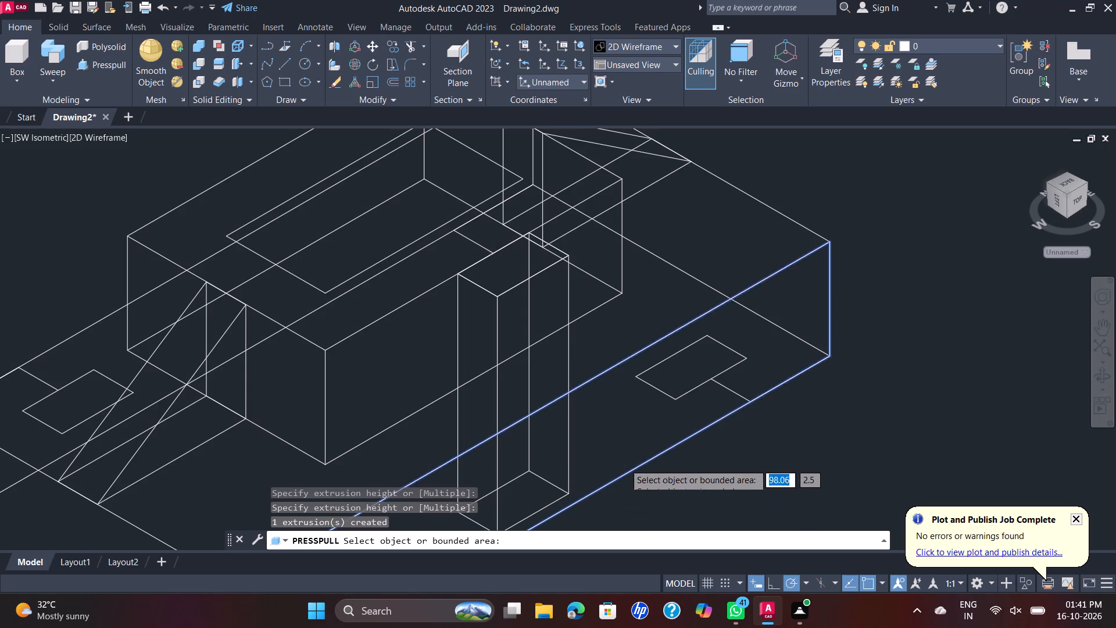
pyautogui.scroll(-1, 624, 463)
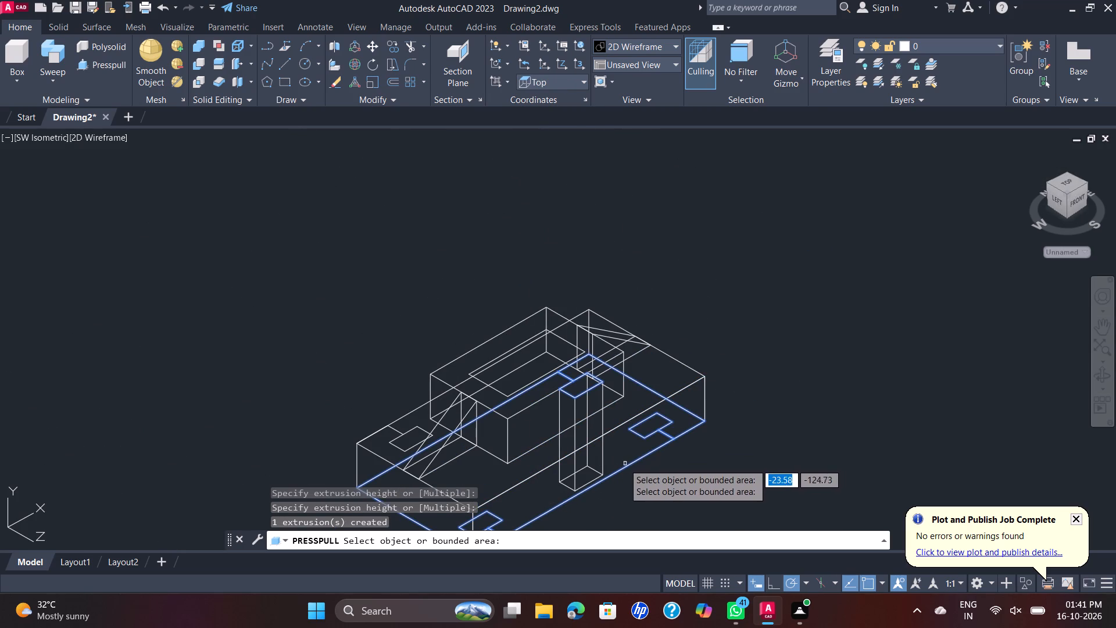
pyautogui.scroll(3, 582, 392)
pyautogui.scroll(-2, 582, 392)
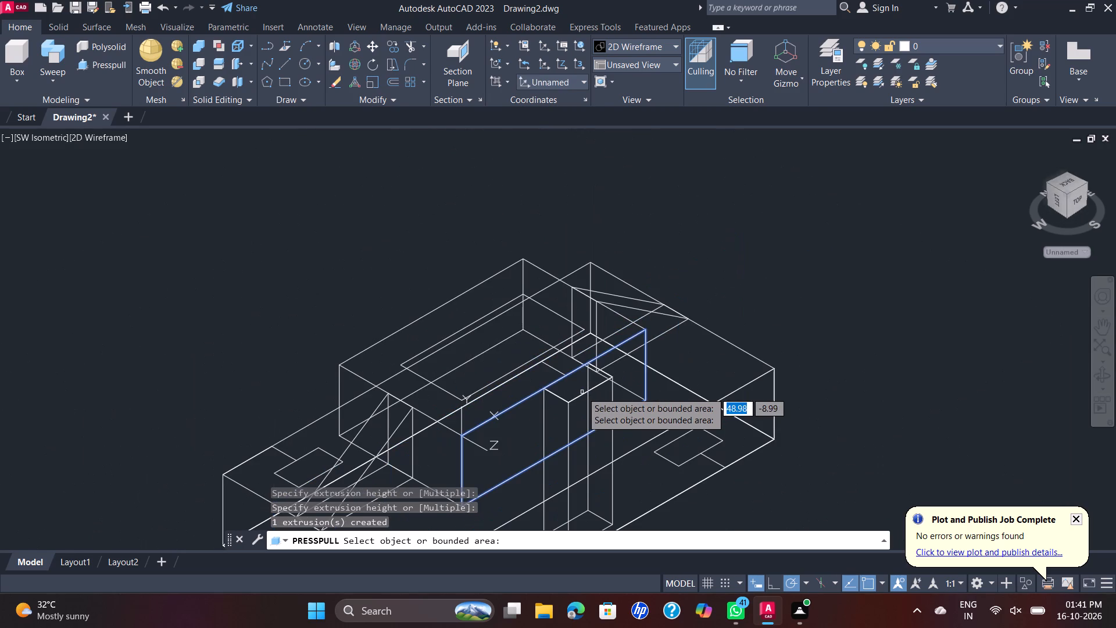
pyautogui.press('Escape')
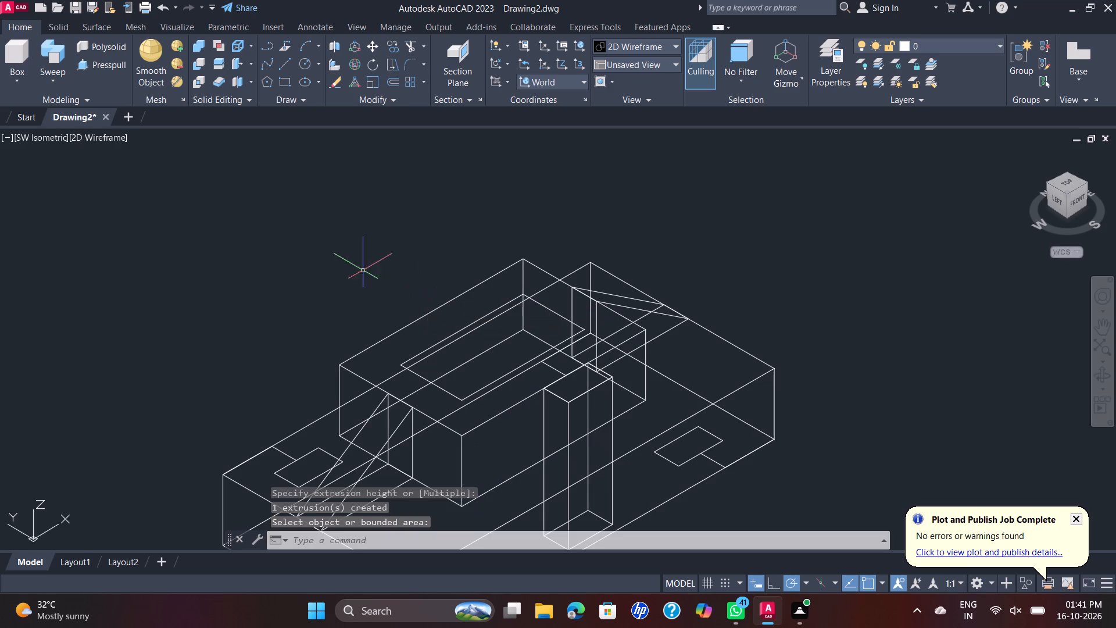
# Set the model's visual style to Shades of Gray.
pyautogui.click(92, 133)
pyautogui.click(189, 267)
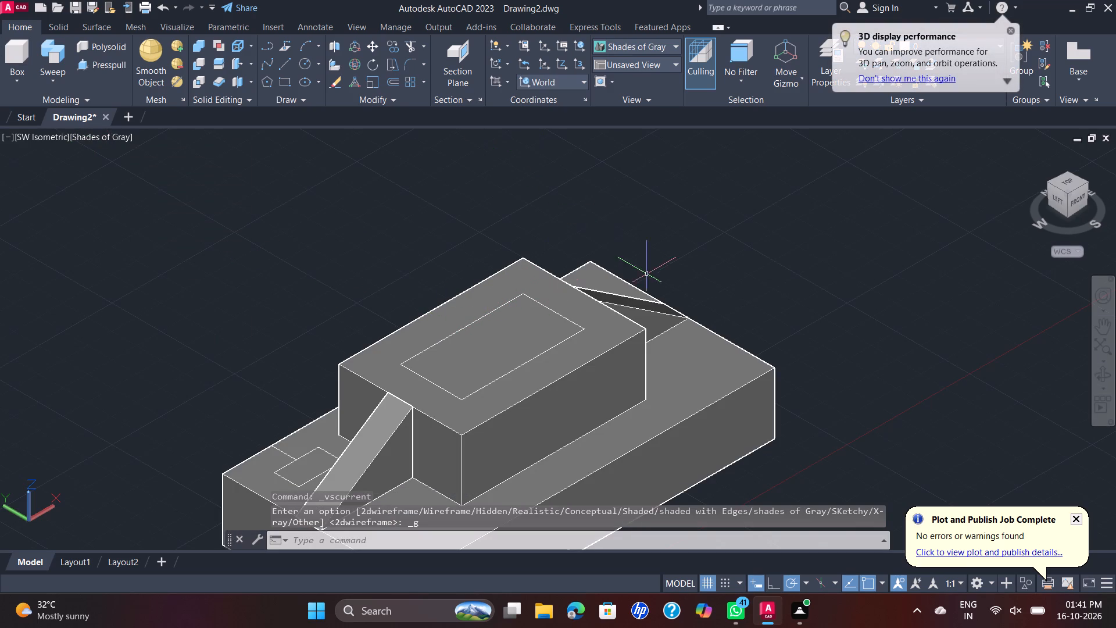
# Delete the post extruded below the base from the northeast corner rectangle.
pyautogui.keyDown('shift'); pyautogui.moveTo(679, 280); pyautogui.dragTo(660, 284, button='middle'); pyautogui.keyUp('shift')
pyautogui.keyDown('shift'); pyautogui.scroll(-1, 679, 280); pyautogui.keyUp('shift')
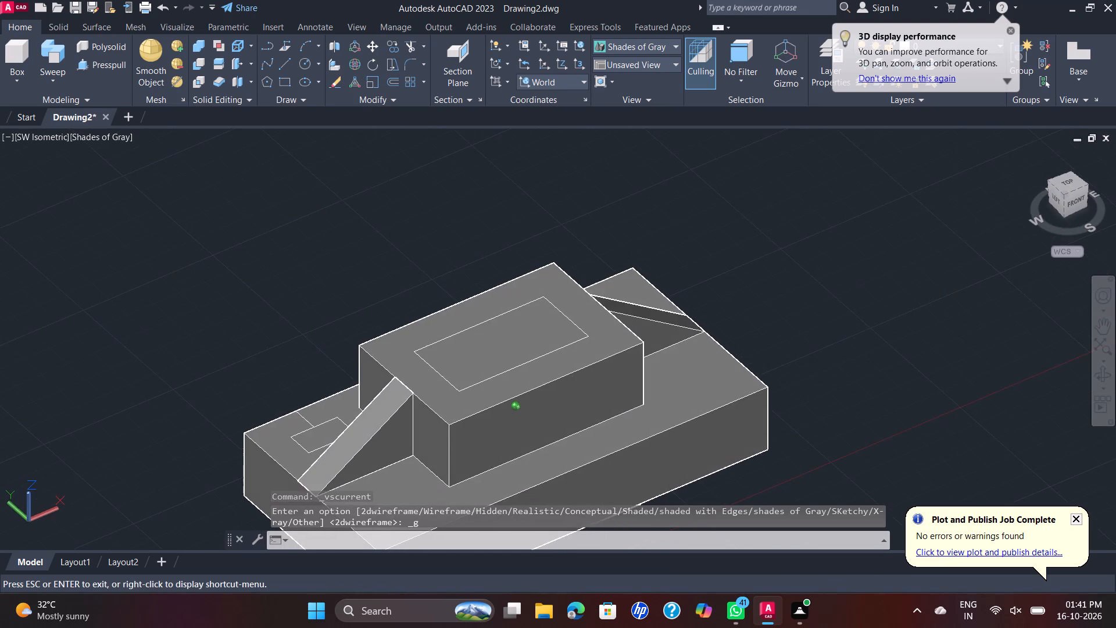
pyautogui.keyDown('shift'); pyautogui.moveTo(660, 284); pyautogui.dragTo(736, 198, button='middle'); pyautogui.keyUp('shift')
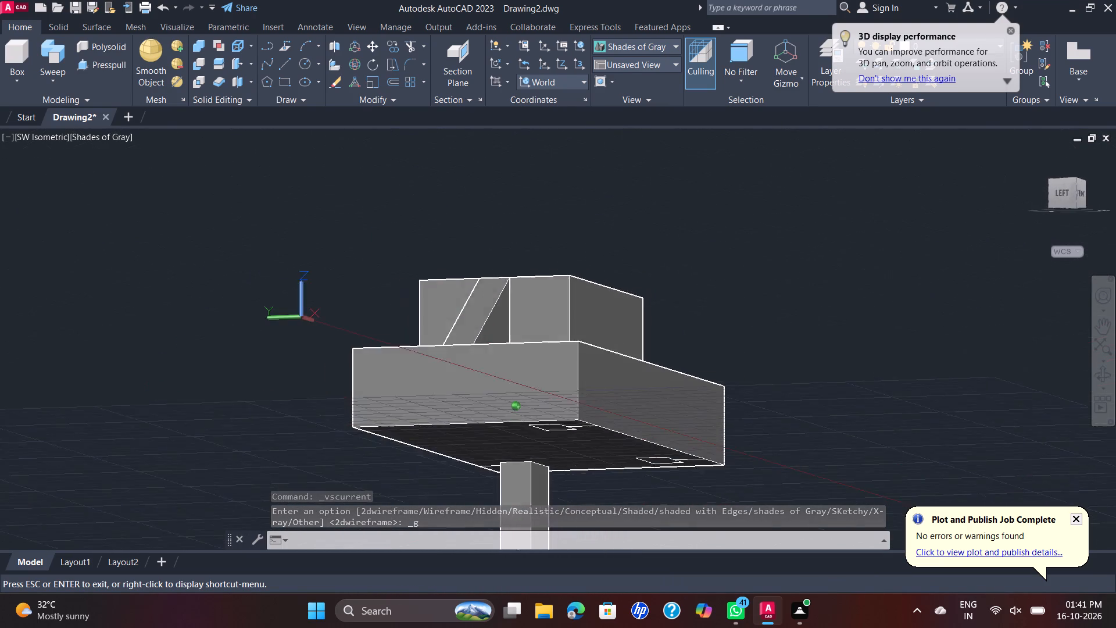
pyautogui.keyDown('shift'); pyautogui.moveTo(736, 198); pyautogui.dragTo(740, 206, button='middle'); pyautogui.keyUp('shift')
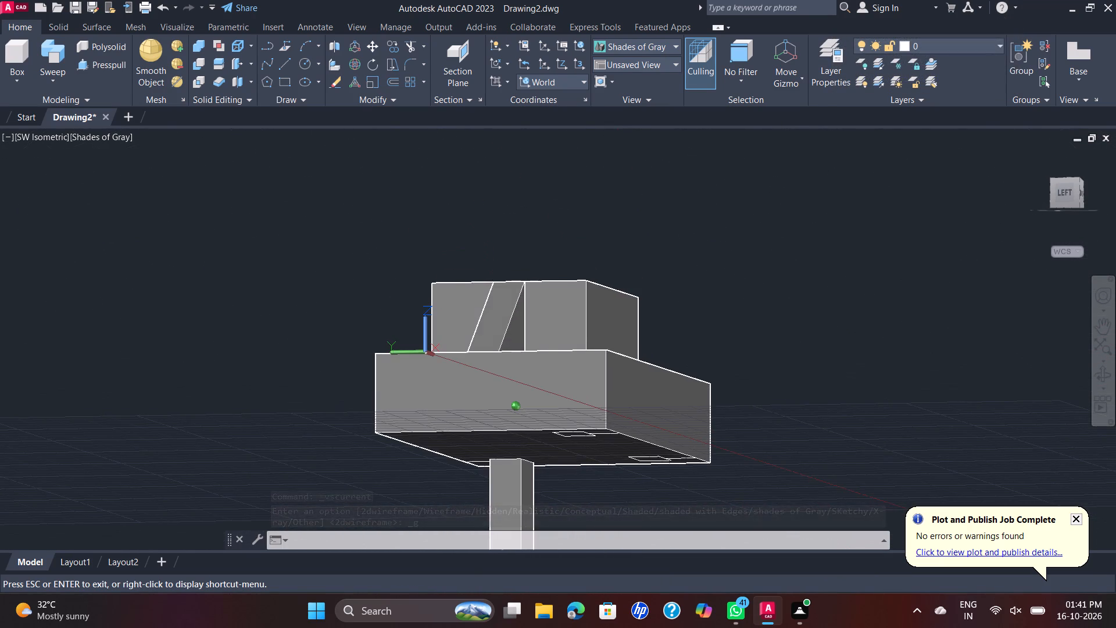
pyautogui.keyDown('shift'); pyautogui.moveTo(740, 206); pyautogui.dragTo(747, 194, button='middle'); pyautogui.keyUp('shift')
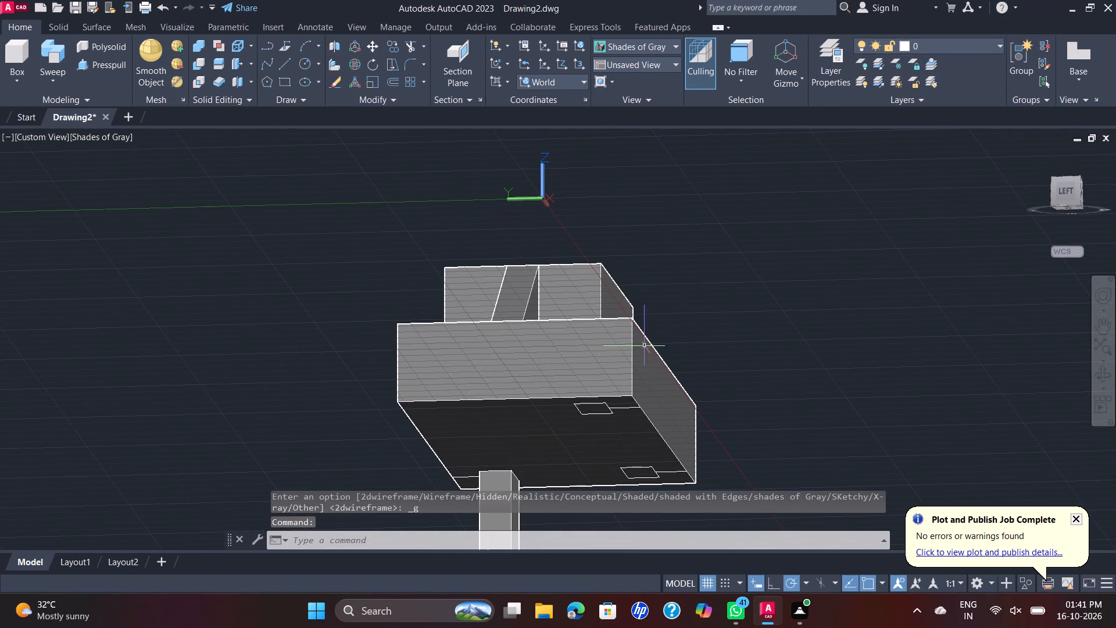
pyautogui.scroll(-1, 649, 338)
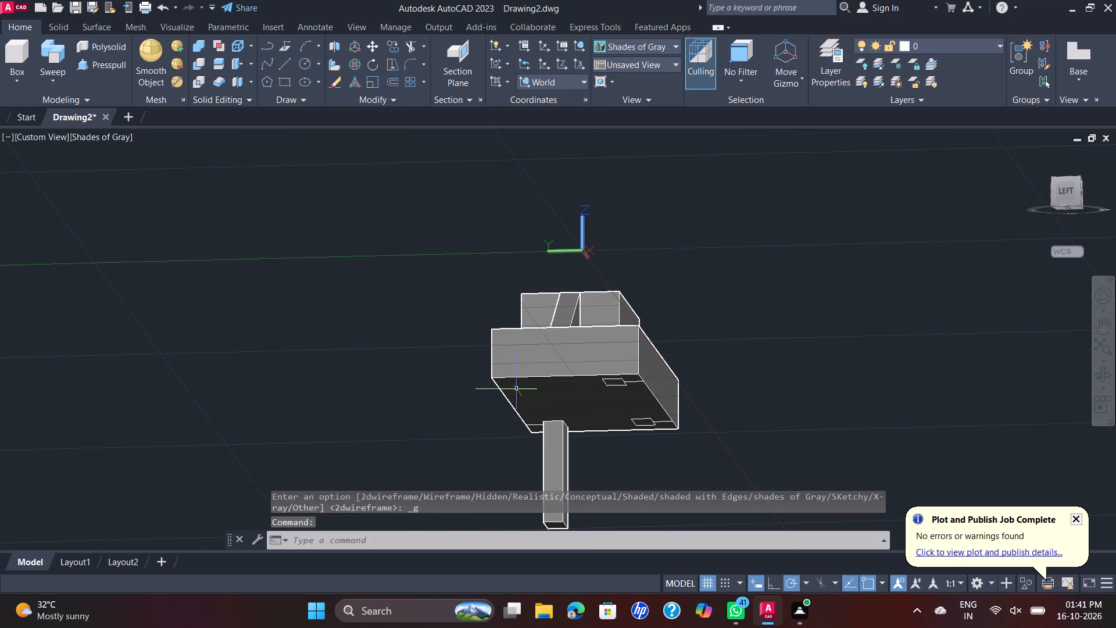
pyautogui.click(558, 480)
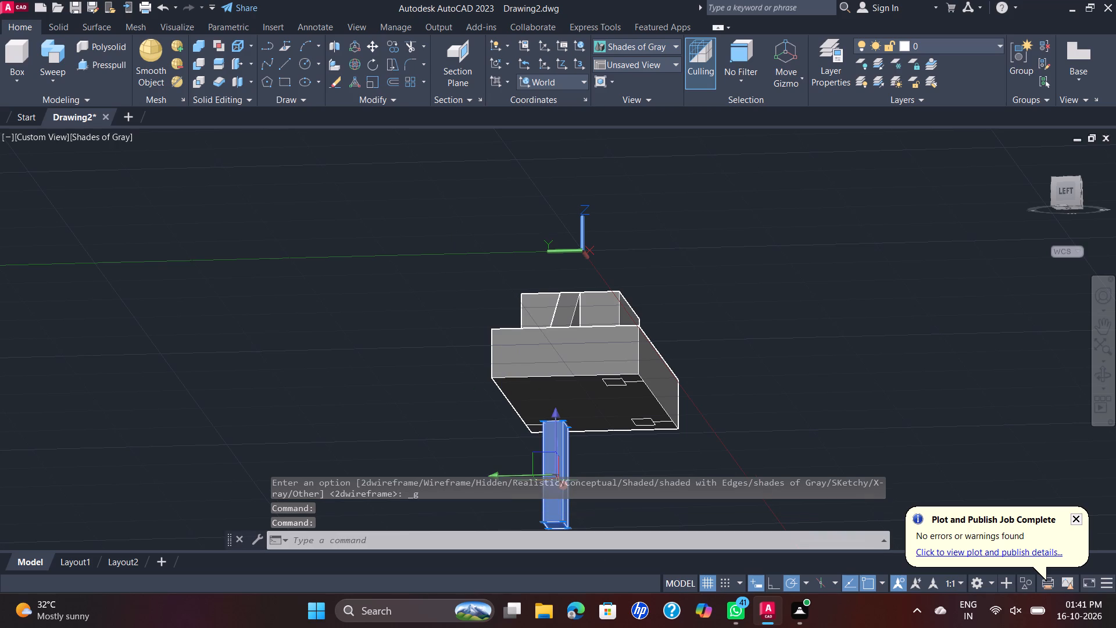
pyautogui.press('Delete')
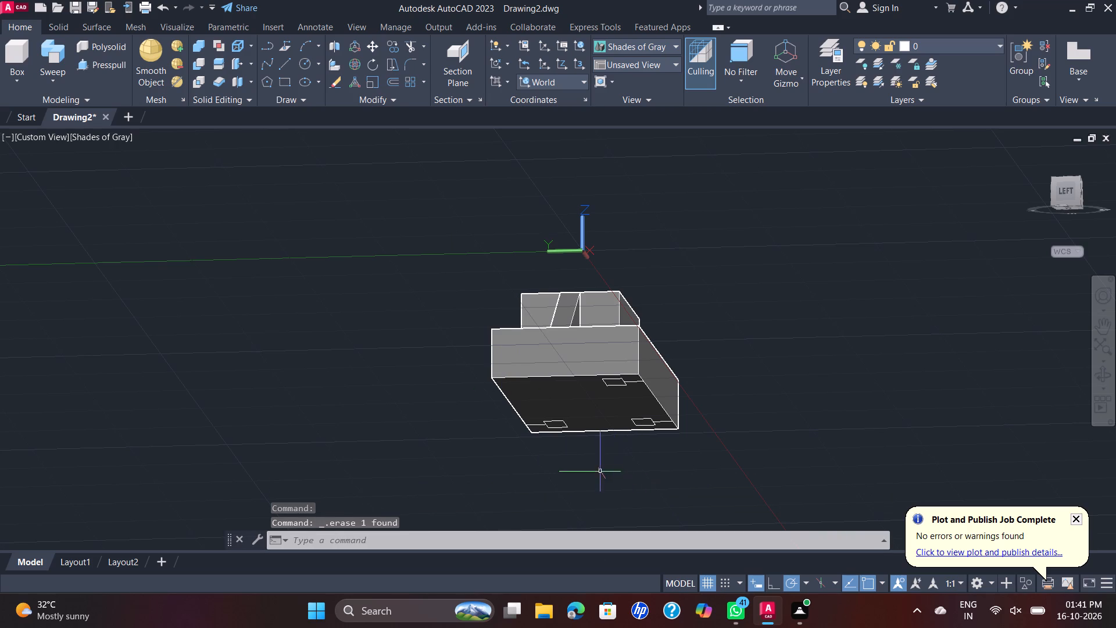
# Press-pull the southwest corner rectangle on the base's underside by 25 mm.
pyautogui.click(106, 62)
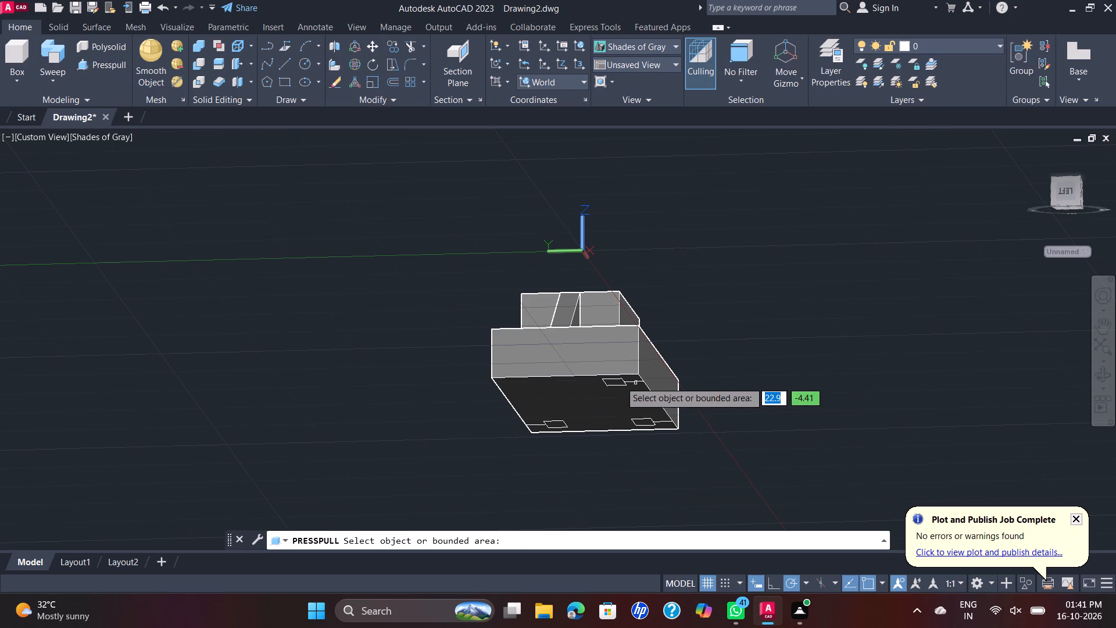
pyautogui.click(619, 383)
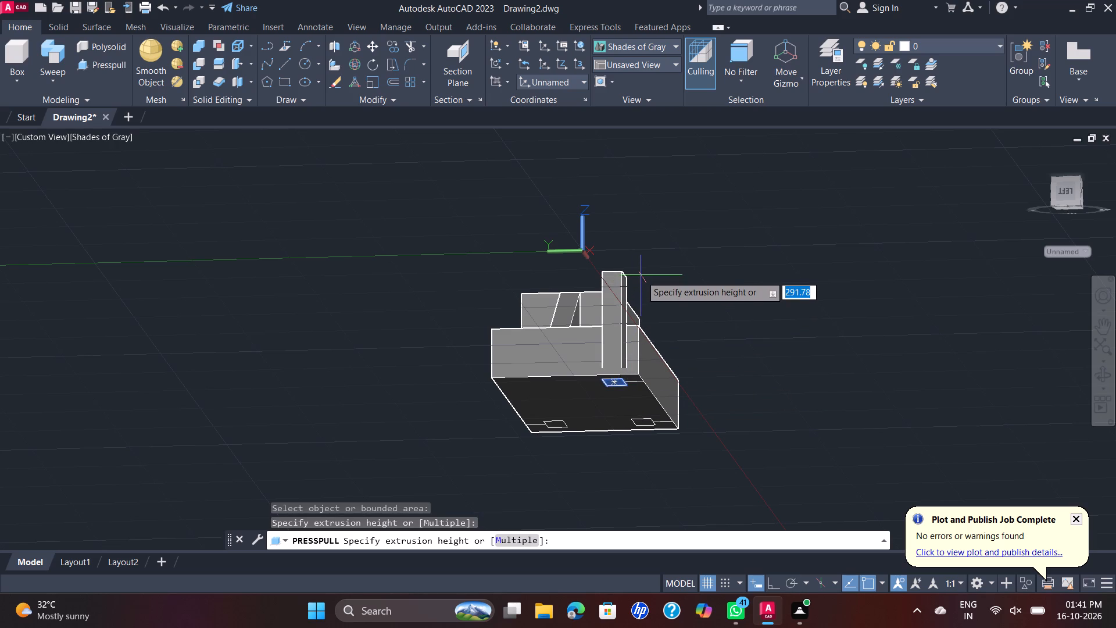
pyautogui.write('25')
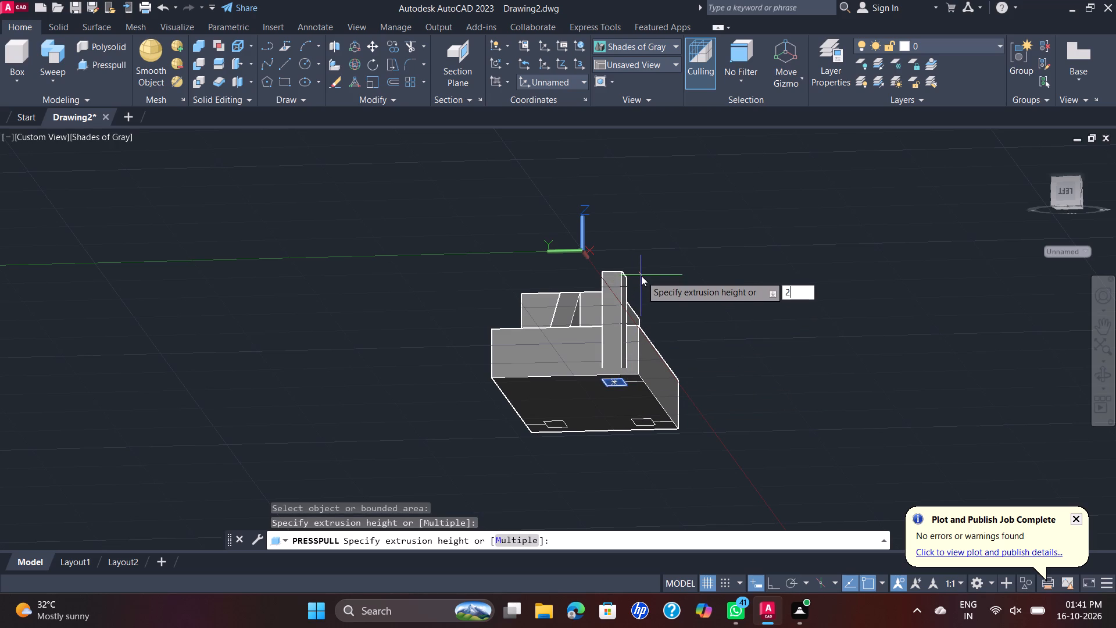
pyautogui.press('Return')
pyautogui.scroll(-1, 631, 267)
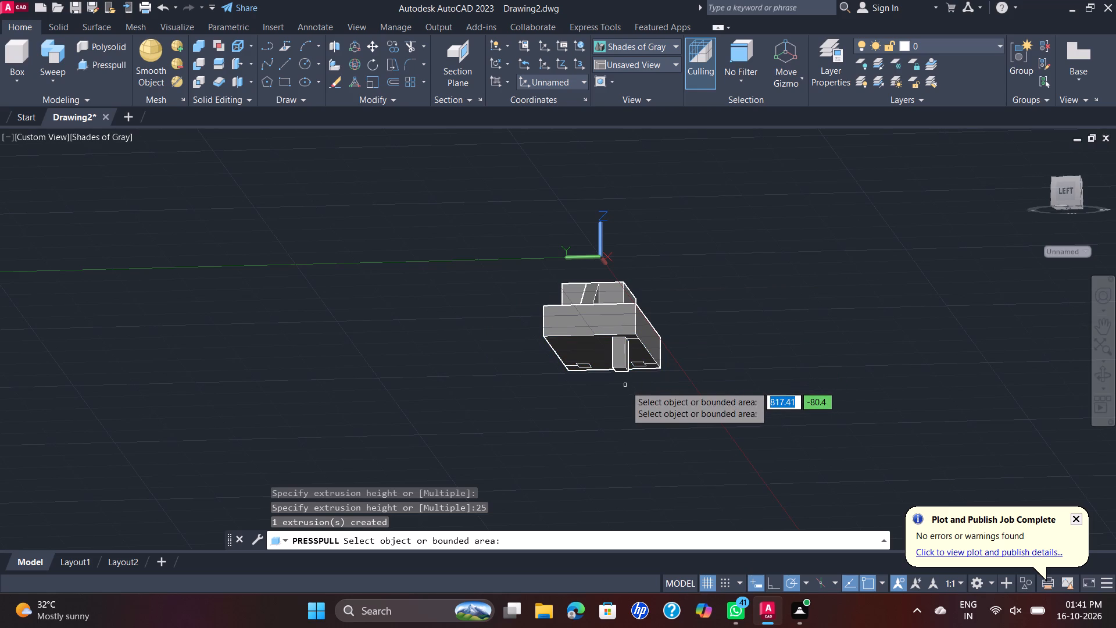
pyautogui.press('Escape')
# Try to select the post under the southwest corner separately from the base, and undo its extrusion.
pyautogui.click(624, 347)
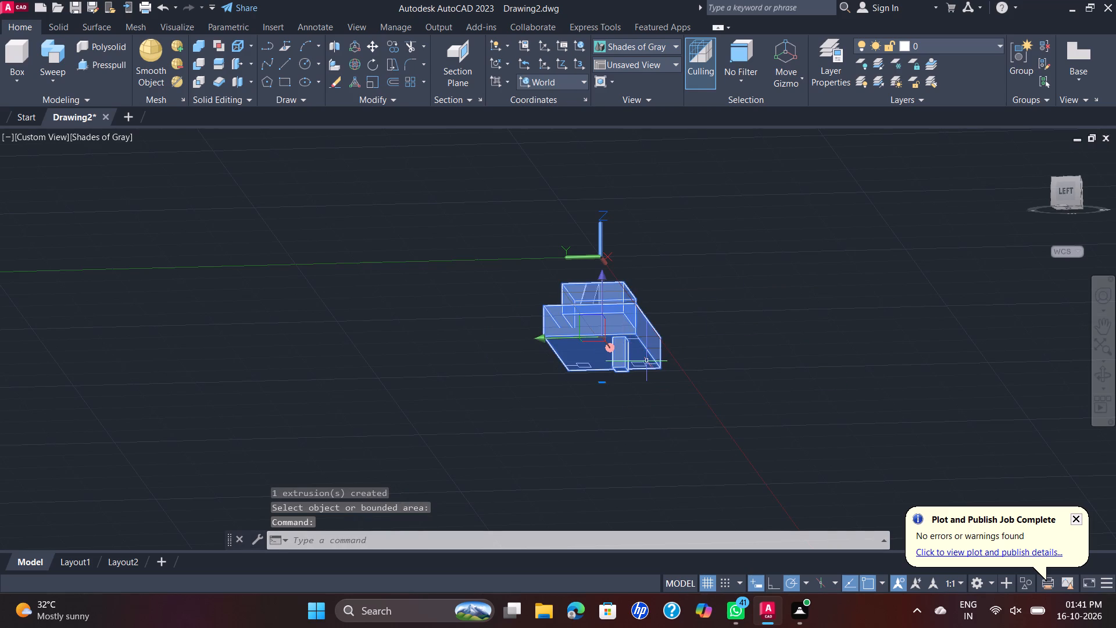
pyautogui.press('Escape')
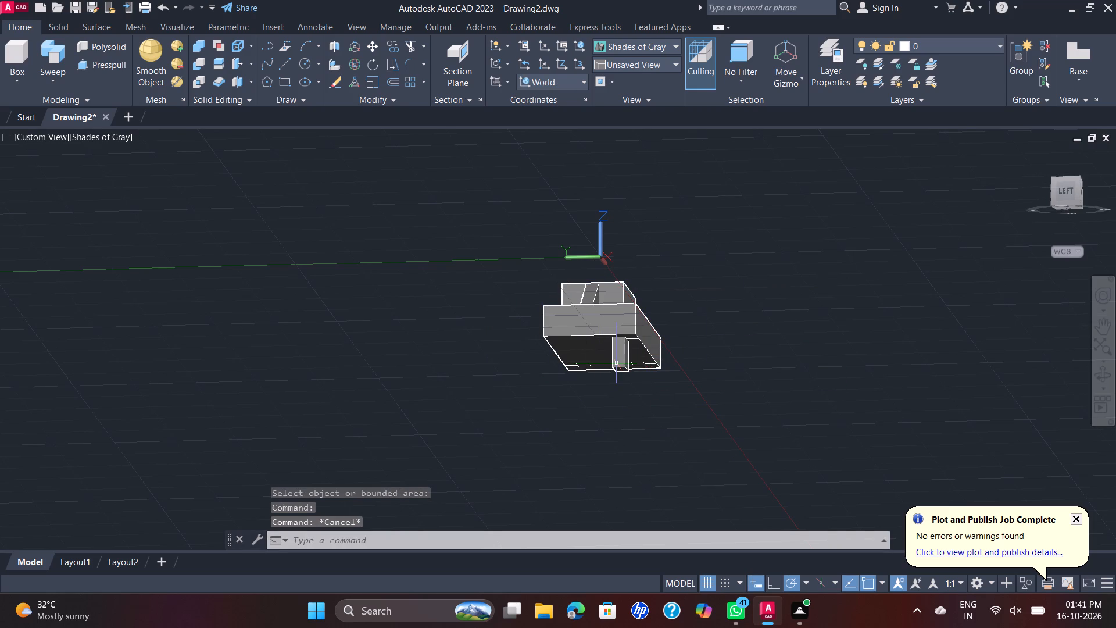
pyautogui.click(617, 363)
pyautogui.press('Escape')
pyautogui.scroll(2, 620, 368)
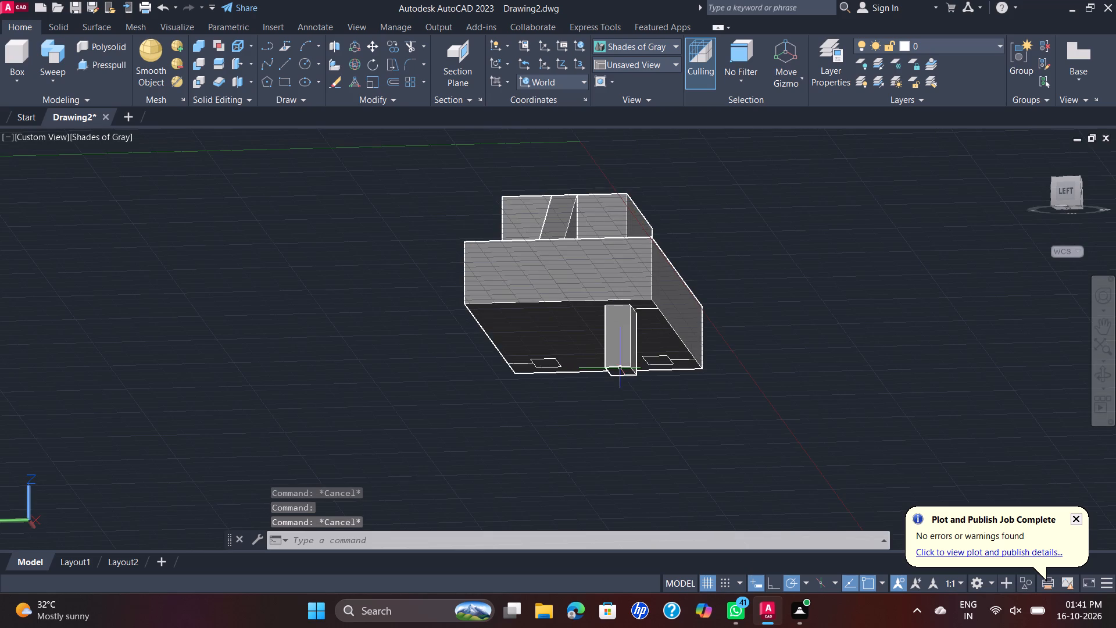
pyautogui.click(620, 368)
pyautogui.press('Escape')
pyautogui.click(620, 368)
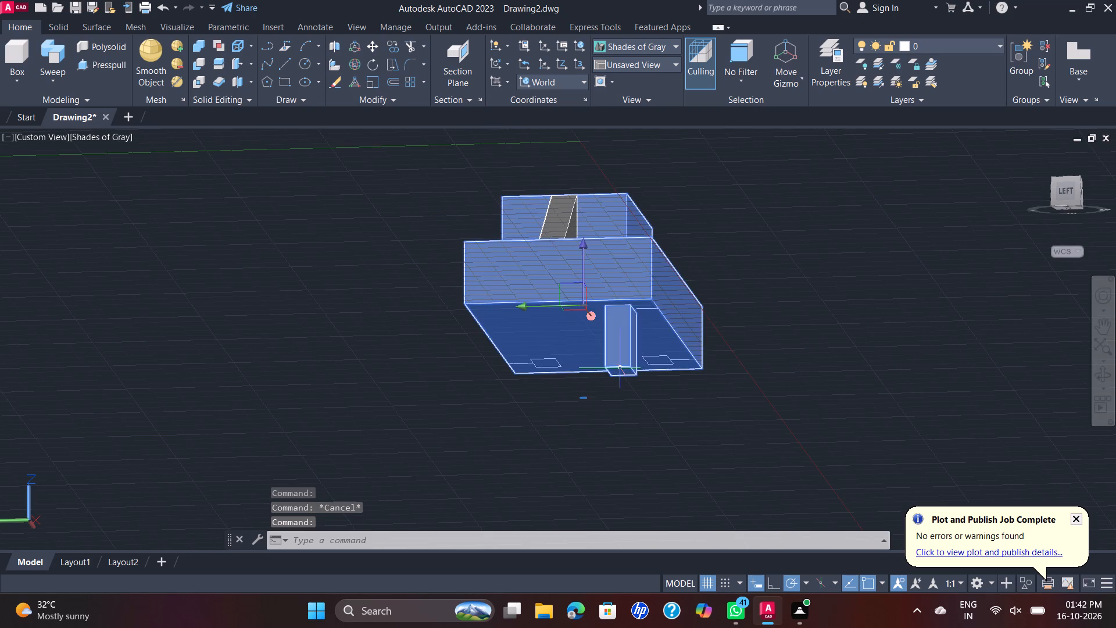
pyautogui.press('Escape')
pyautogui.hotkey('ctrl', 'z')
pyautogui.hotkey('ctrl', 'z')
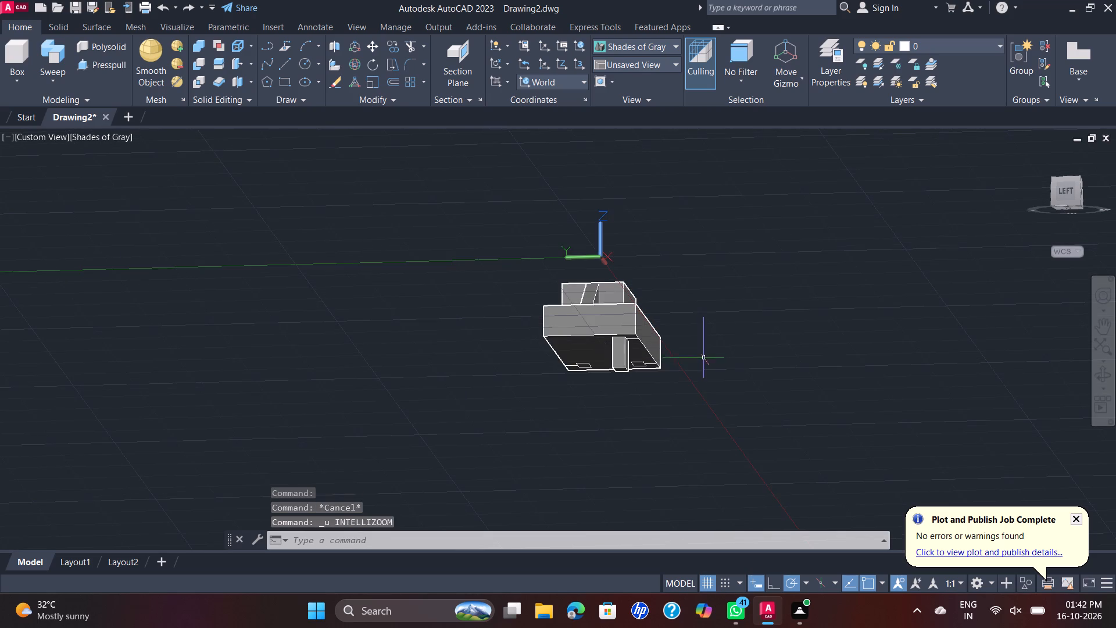
# Press-pull the southwest, southeast and northeast corner rectangles on the base's underside upward through the block to cut three rectangular holes.
pyautogui.click(110, 66)
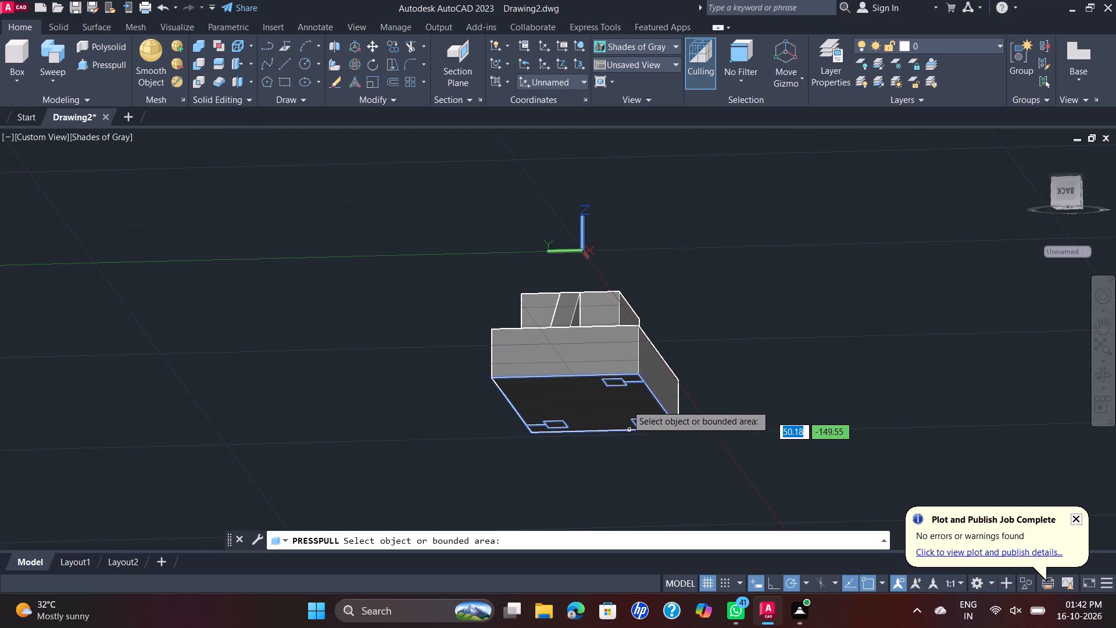
pyautogui.scroll(2, 620, 385)
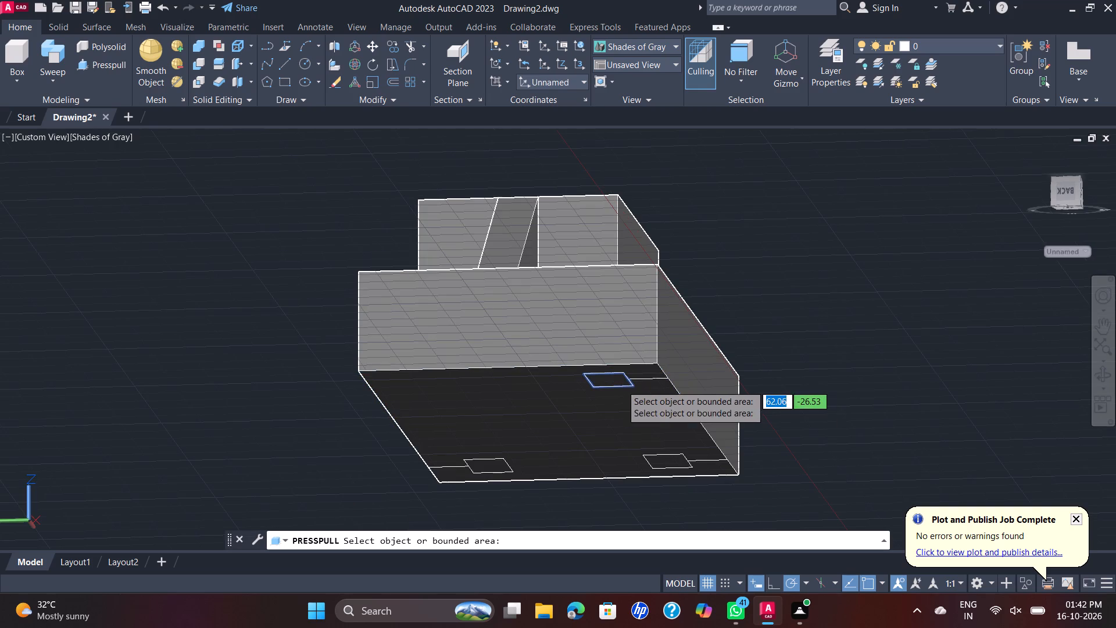
pyautogui.click(621, 385)
pyautogui.click(663, 235)
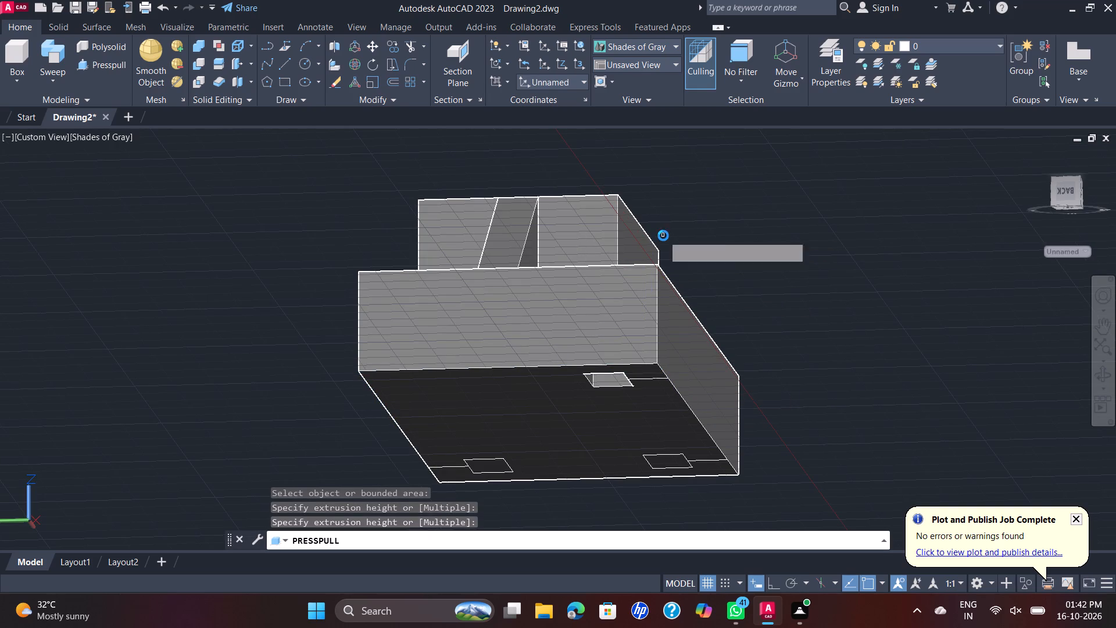
pyautogui.click(677, 458)
pyautogui.click(737, 270)
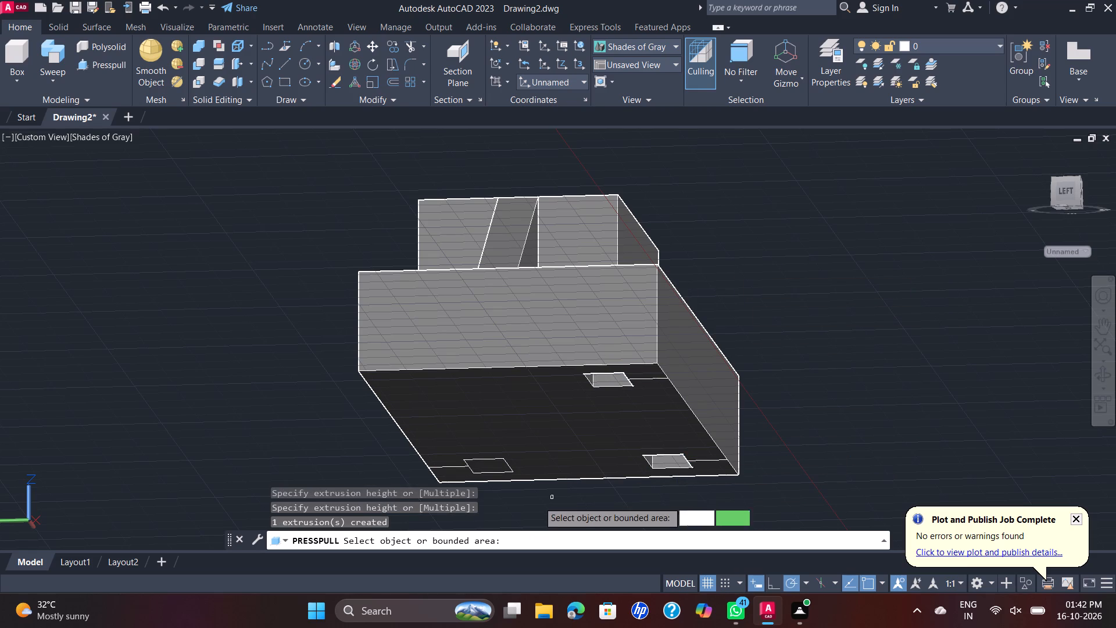
pyautogui.click(498, 469)
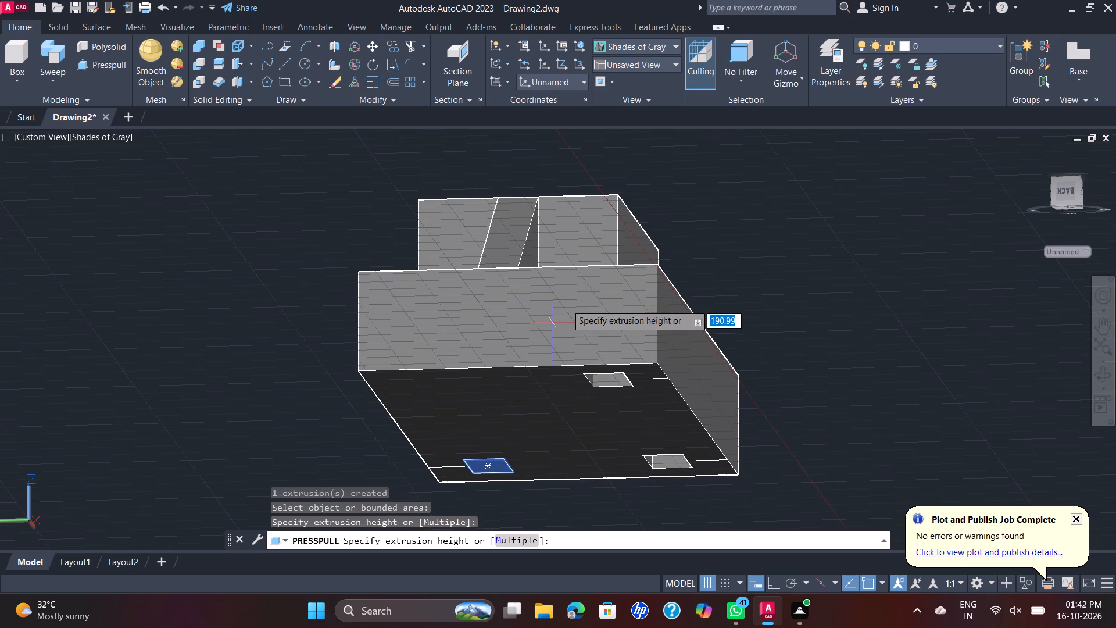
pyautogui.click(667, 240)
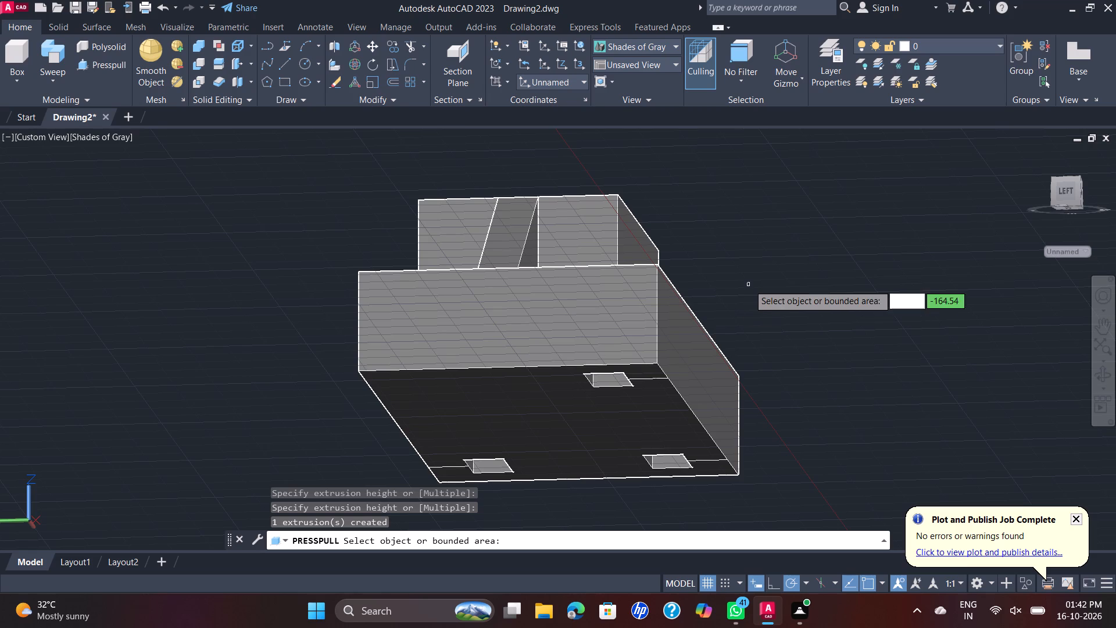
pyautogui.keyDown('shift'); pyautogui.moveTo(743, 284); pyautogui.dragTo(753, 338, button='middle'); pyautogui.keyUp('shift')
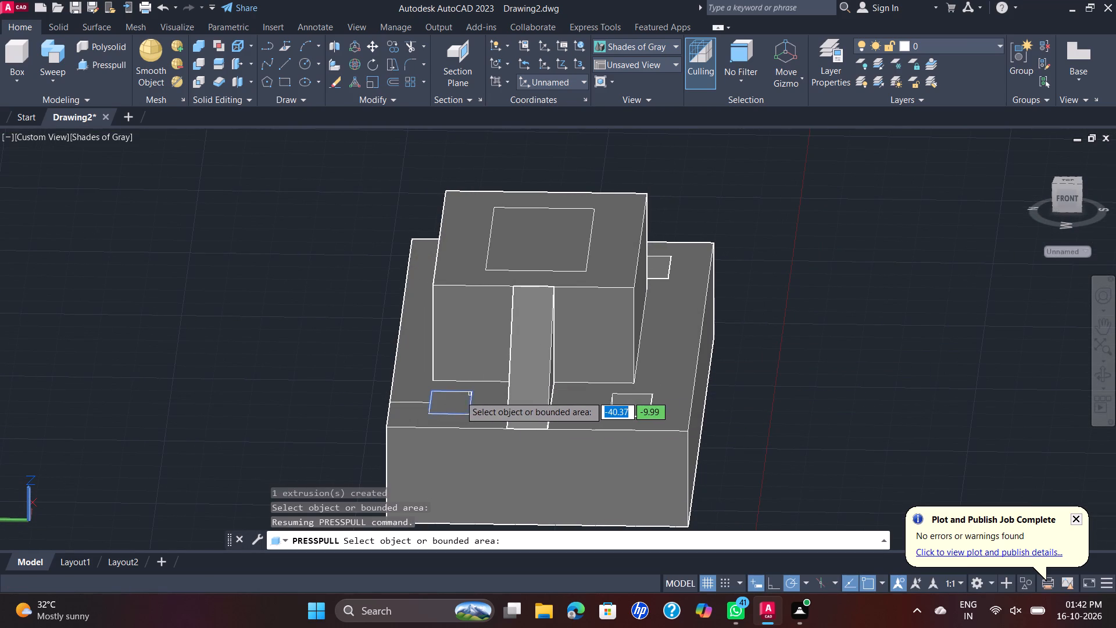
# Press-pull the northwest corner rectangle on the base's top face down through the block to cut the fourth rectangular hole.
pyautogui.click(464, 395)
pyautogui.scroll(-1, 450, 488)
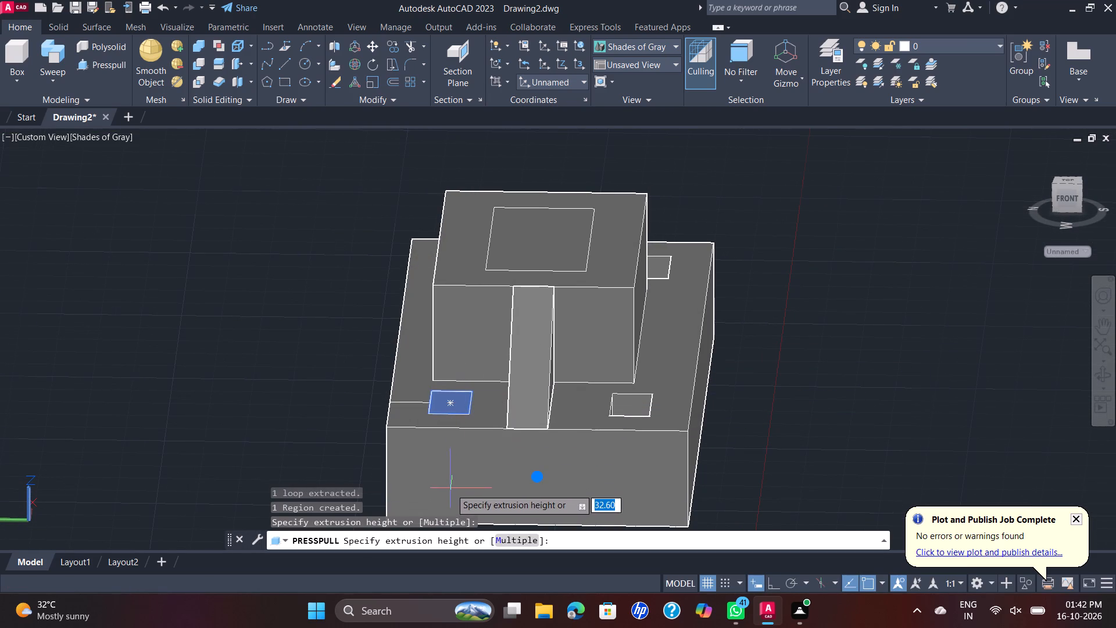
pyautogui.moveTo(446, 486); pyautogui.dragTo(470, 381, button='middle')
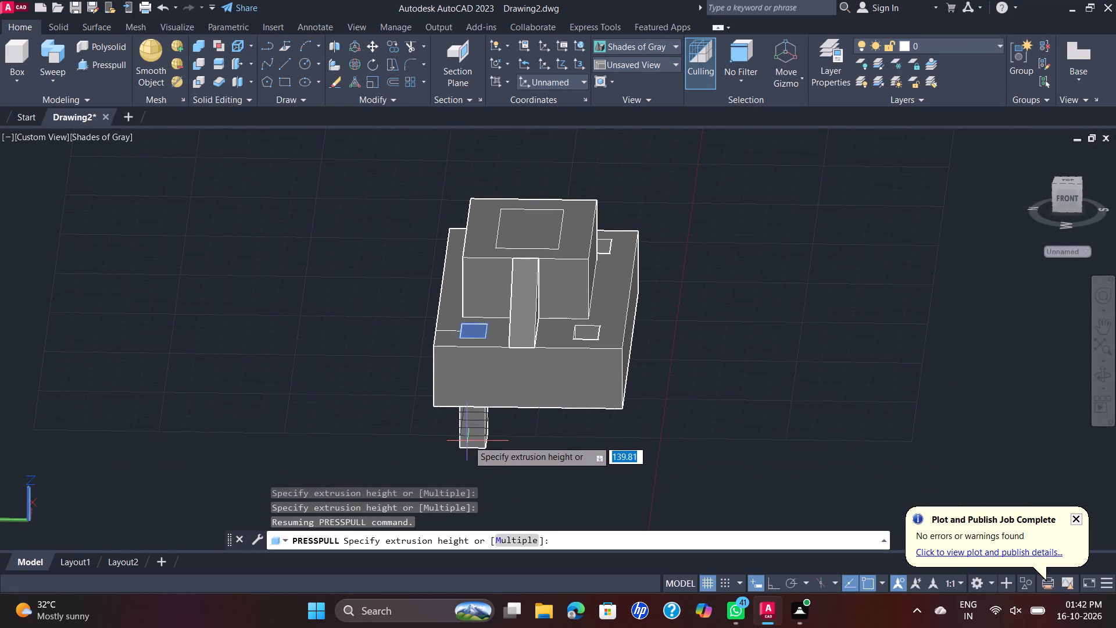
pyautogui.click(468, 440)
pyautogui.keyDown('shift'); pyautogui.moveTo(637, 294); pyautogui.dragTo(670, 443, button='middle'); pyautogui.keyUp('shift')
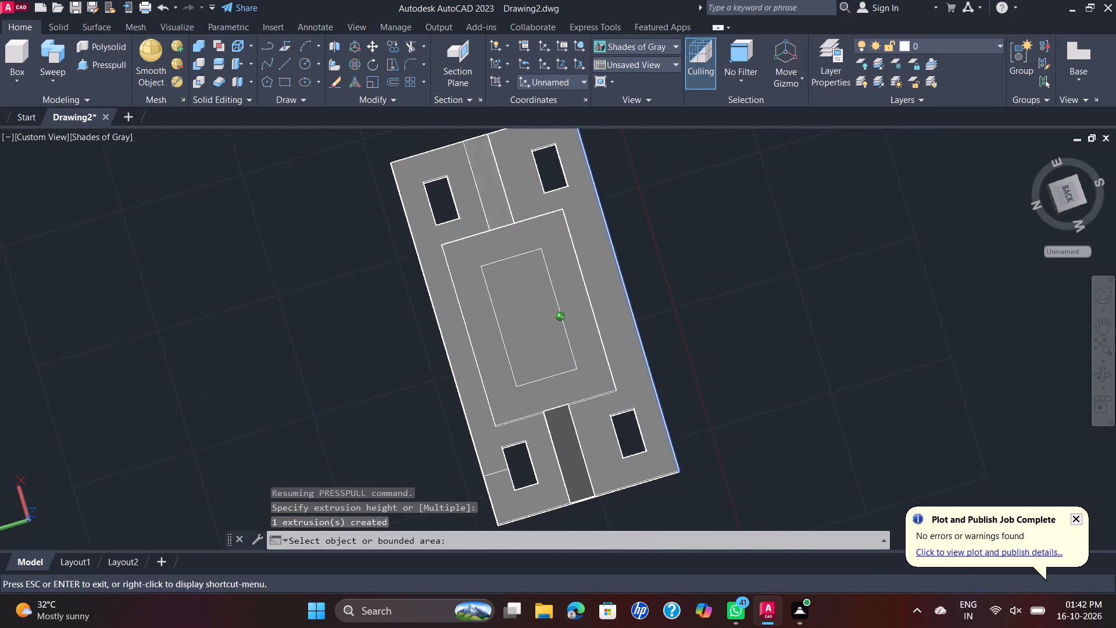
pyautogui.keyDown('shift'); pyautogui.moveTo(670, 443); pyautogui.dragTo(648, 331, button='middle'); pyautogui.keyUp('shift')
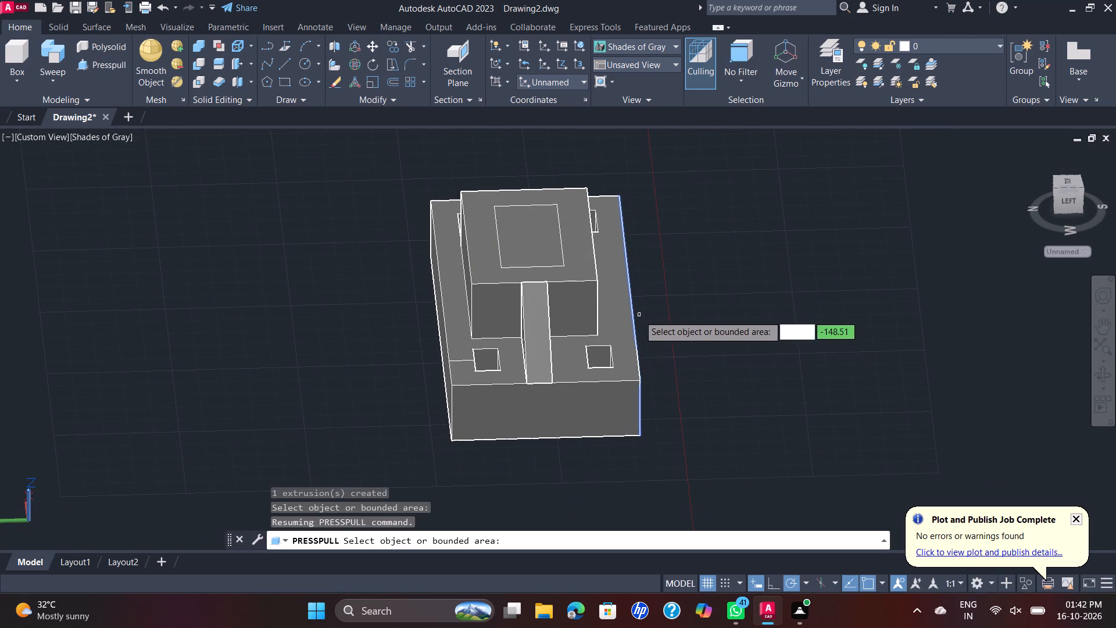
# Press-pull the central rectangle on top of the raised block downward to cut the rectangular opening.
pyautogui.click(541, 239)
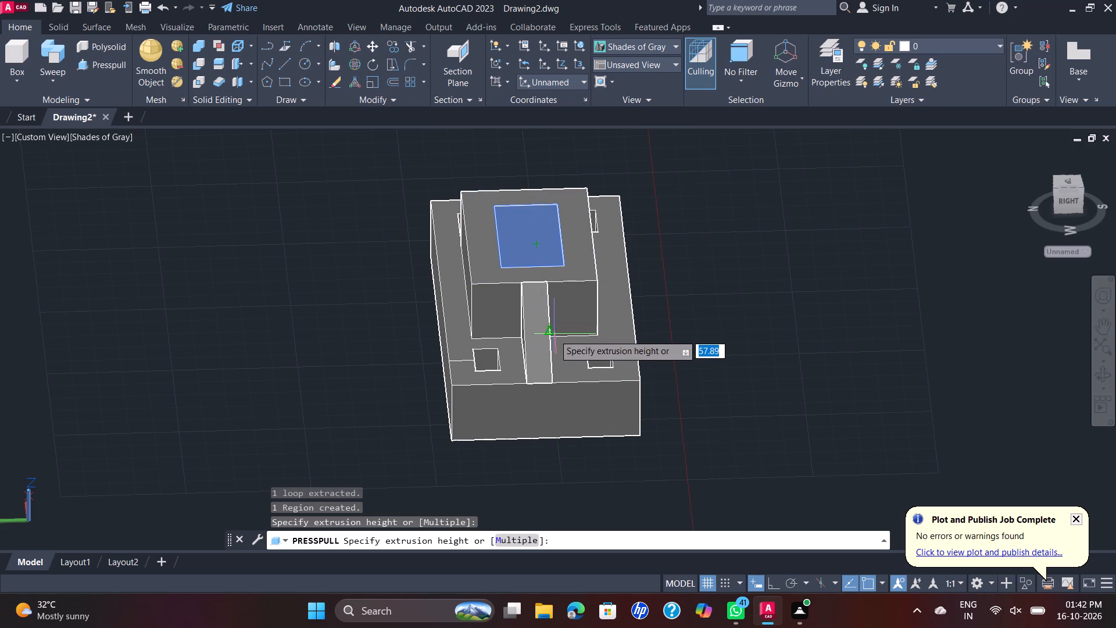
pyautogui.click(578, 461)
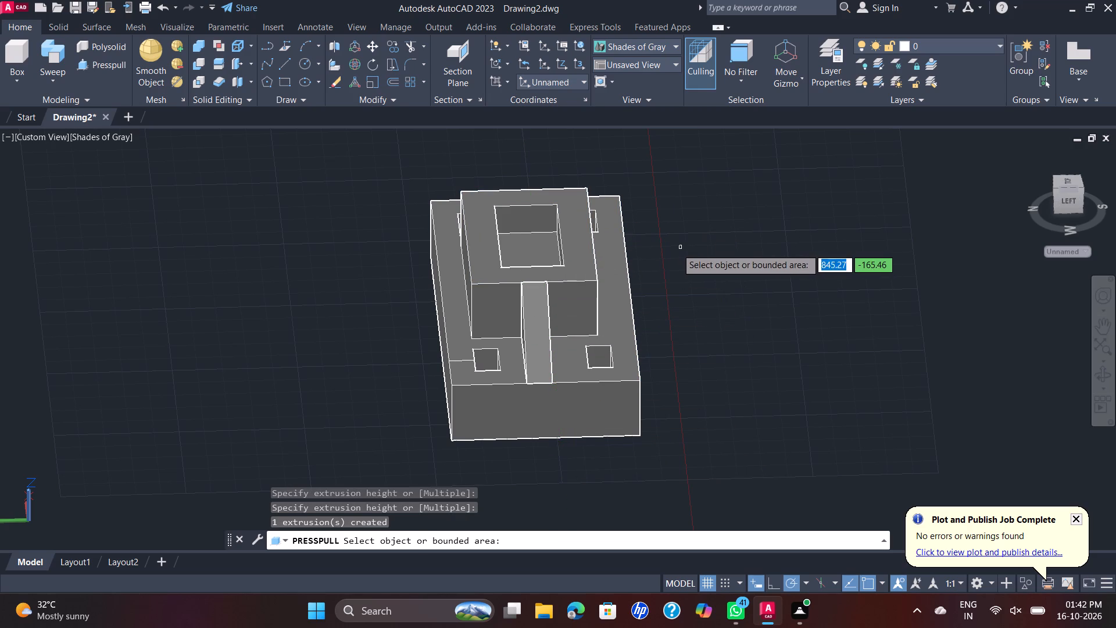
pyautogui.scroll(-1, 676, 248)
pyautogui.keyDown('shift'); pyautogui.moveTo(676, 248); pyautogui.dragTo(609, 309, button='middle'); pyautogui.keyUp('shift')
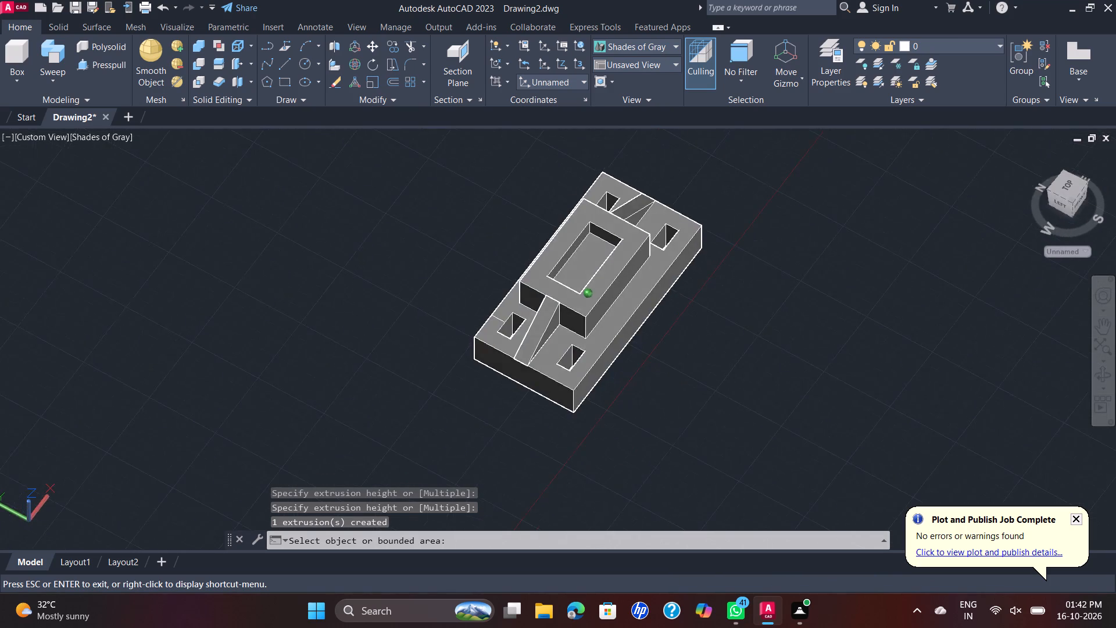
pyautogui.keyDown('shift'); pyautogui.moveTo(609, 309); pyautogui.dragTo(432, 311, button='middle'); pyautogui.keyUp('shift')
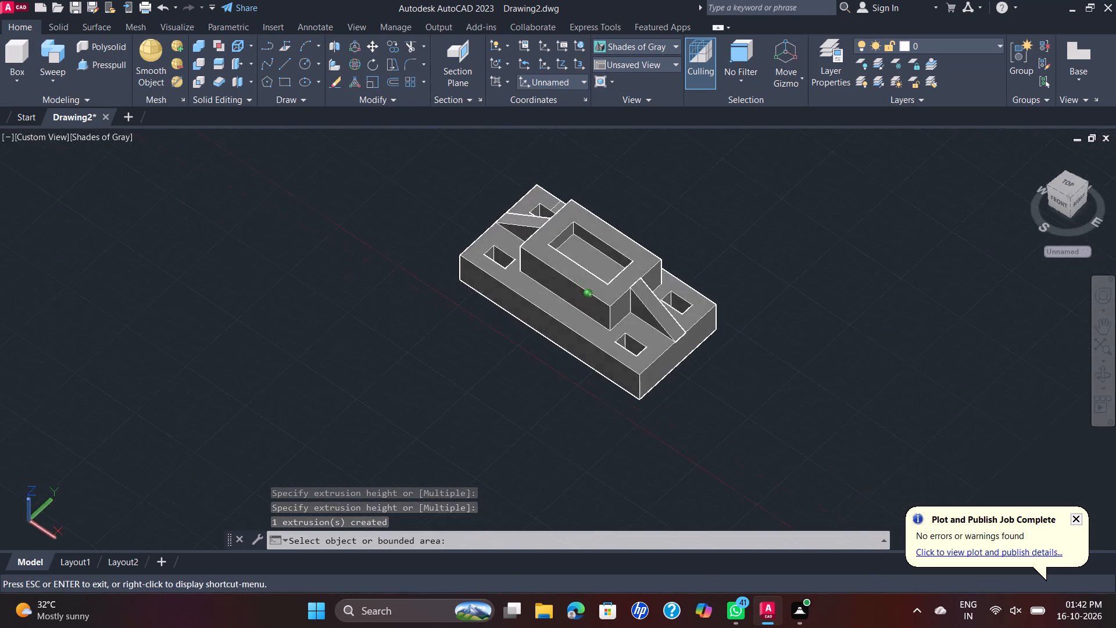
pyautogui.keyDown('shift'); pyautogui.moveTo(432, 311); pyautogui.dragTo(585, 292, button='middle'); pyautogui.keyUp('shift')
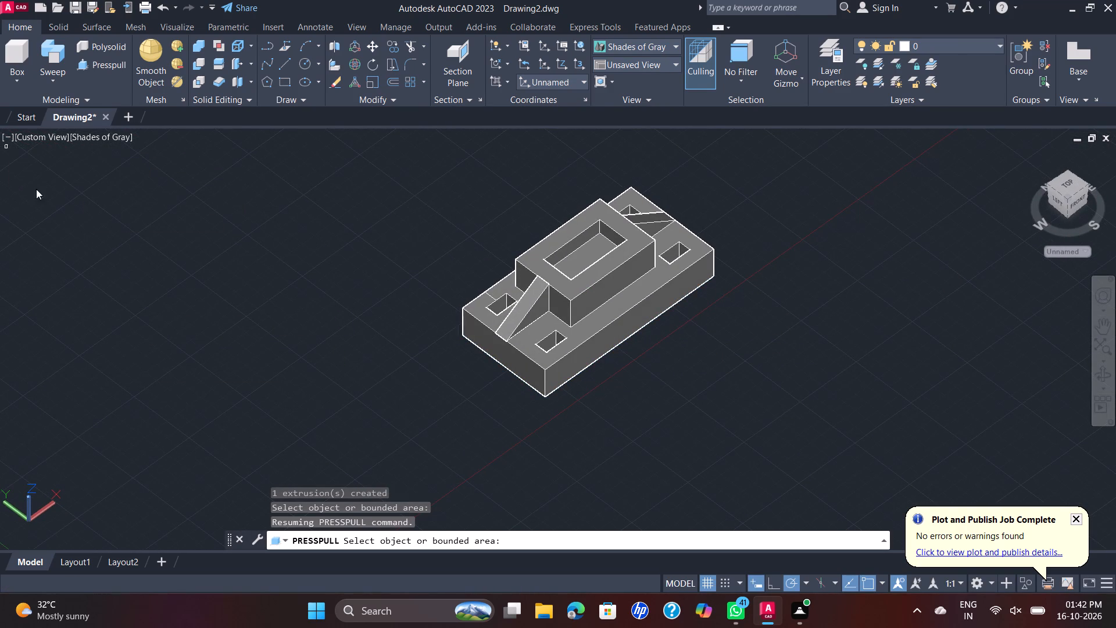
pyautogui.press('Escape')
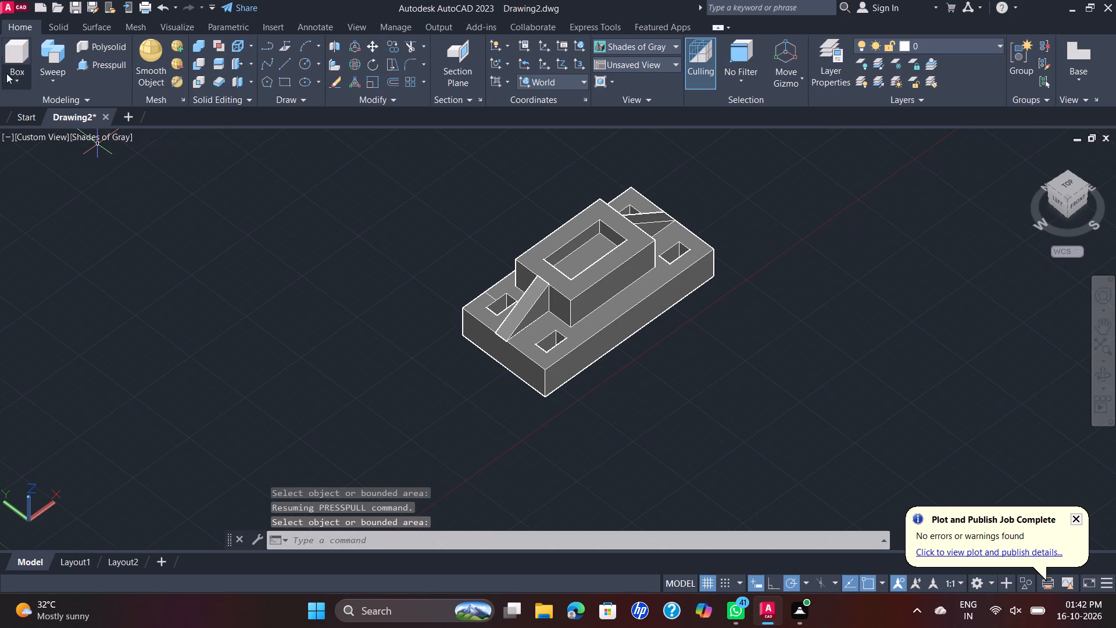
# Set the model view to SW Isometric.
pyautogui.click(41, 138)
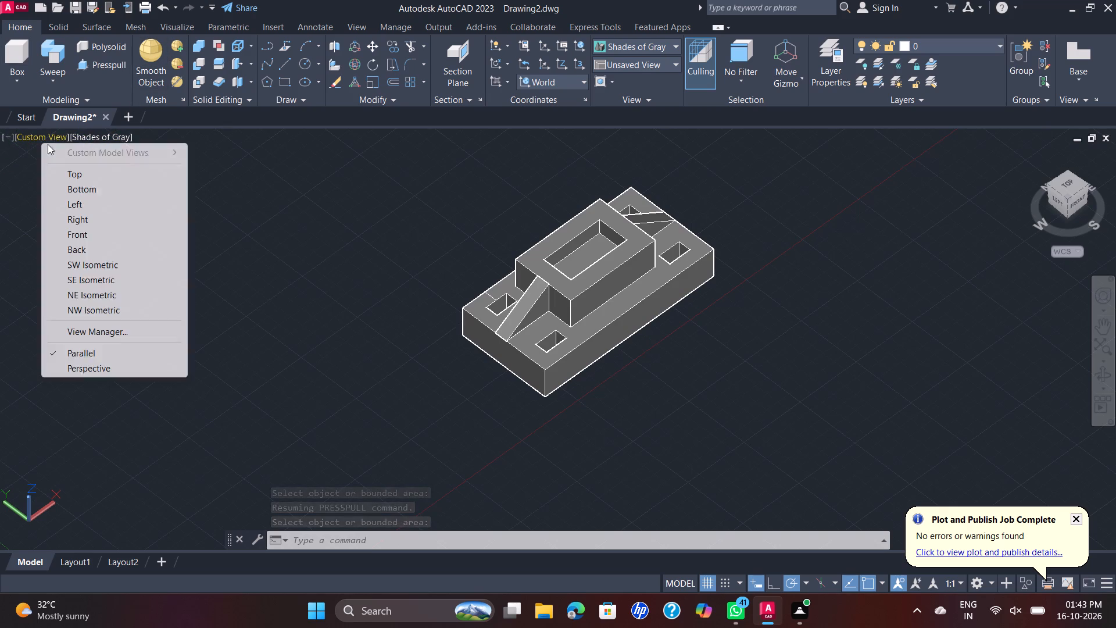
pyautogui.click(118, 262)
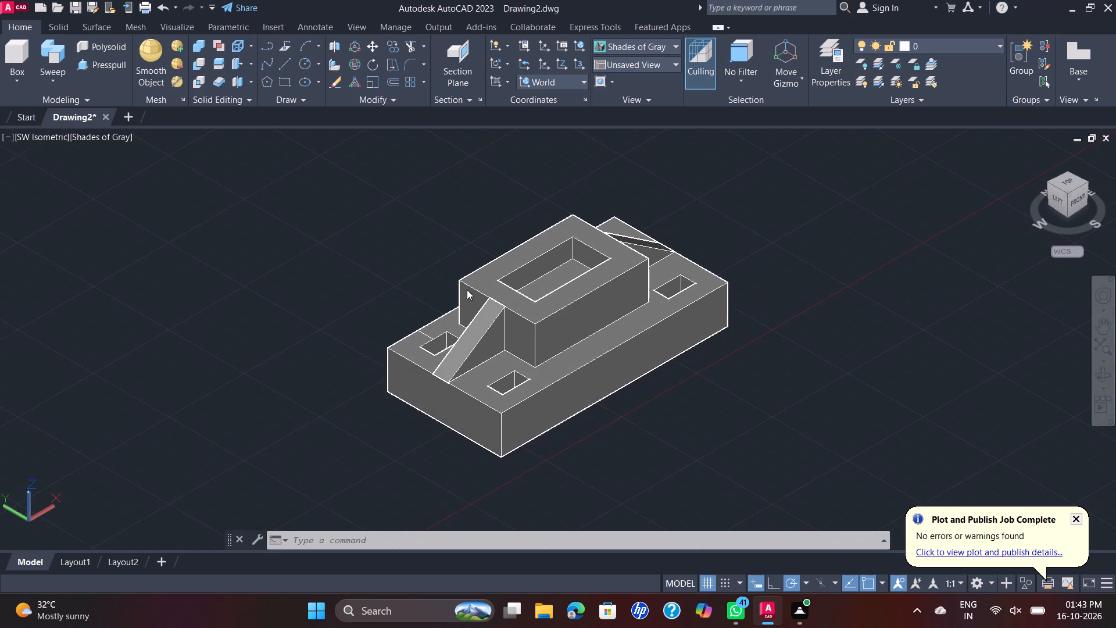
pyautogui.scroll(2, 525, 283)
pyautogui.scroll(-1, 574, 266)
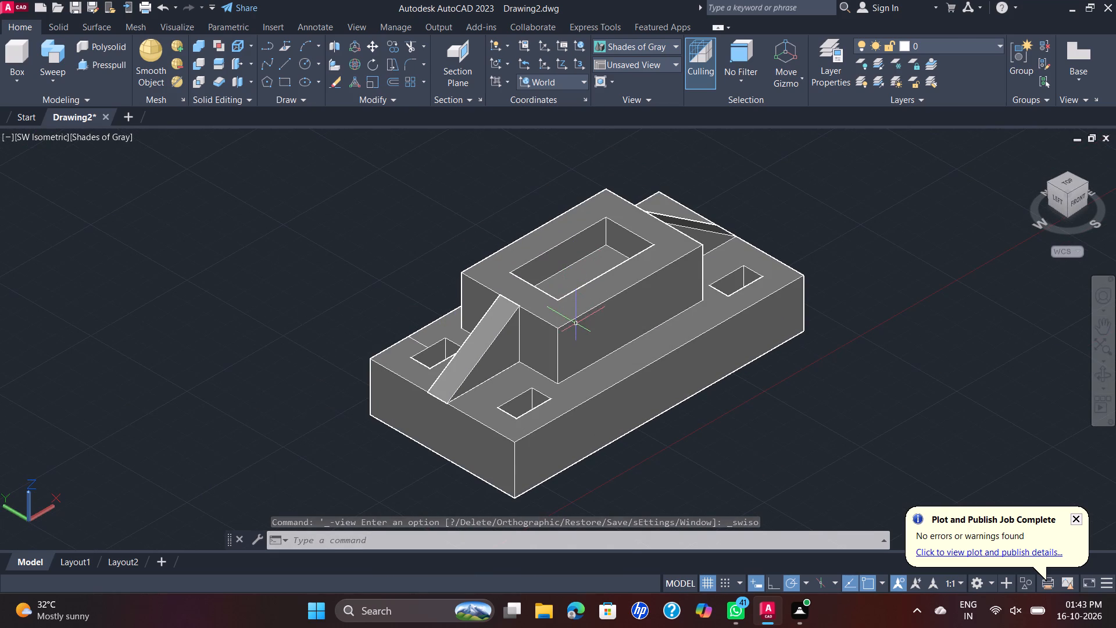
# Union the base block, raised block and sloped ribs into a single solid.
pyautogui.click(577, 324)
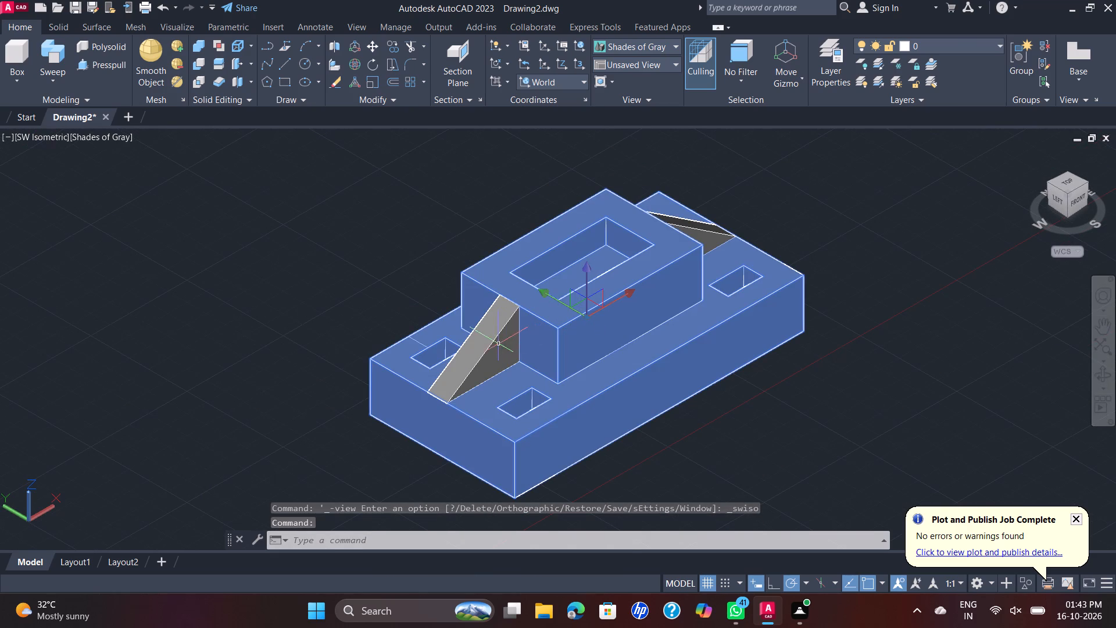
pyautogui.press('Escape')
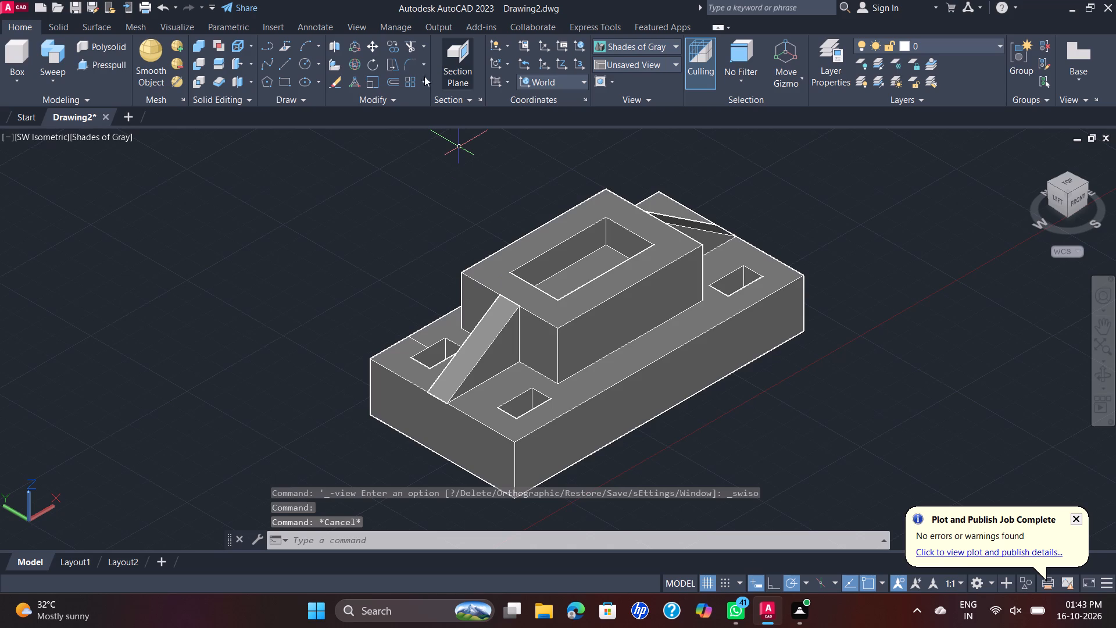
pyautogui.scroll(-3, 413, 69)
pyautogui.click(192, 49)
pyautogui.scroll(-3, 423, 170)
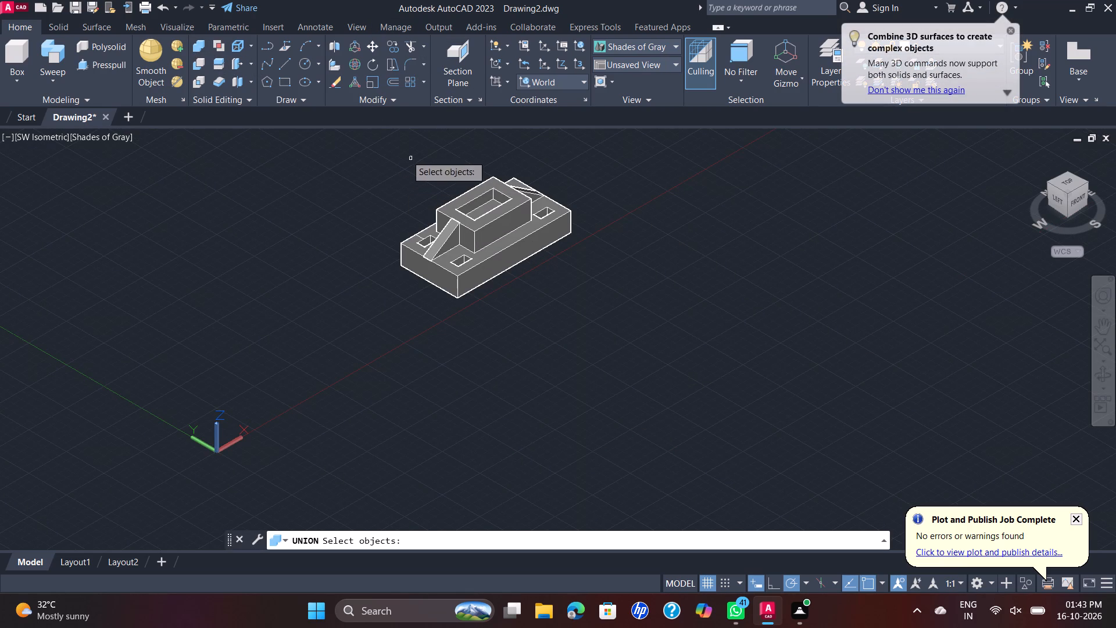
pyautogui.click(381, 142)
pyautogui.click(633, 323)
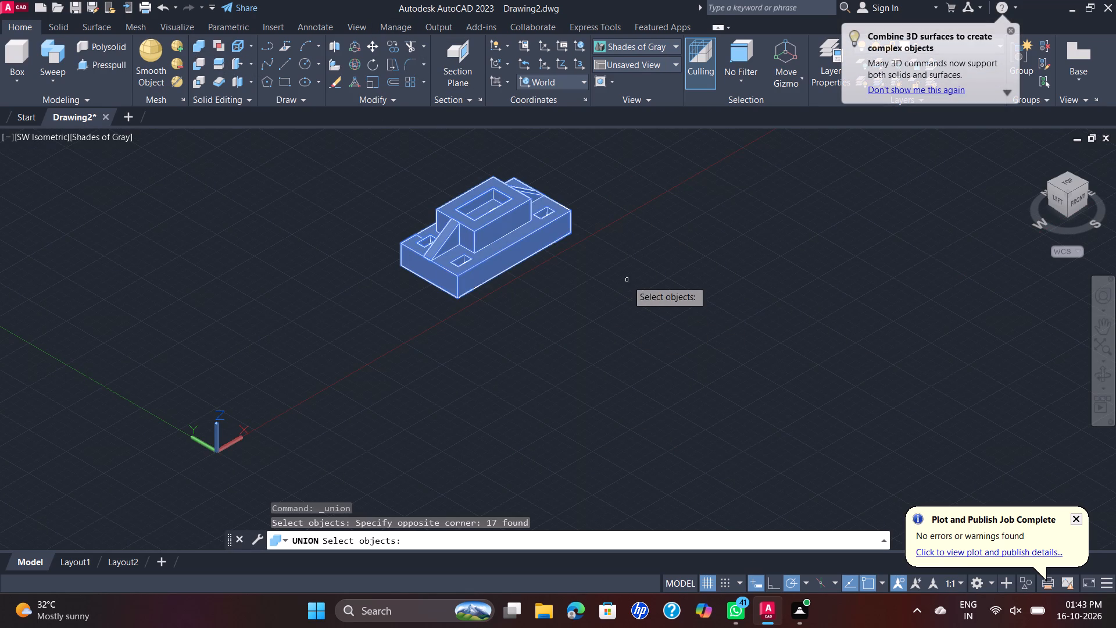
pyautogui.rightClick(627, 279)
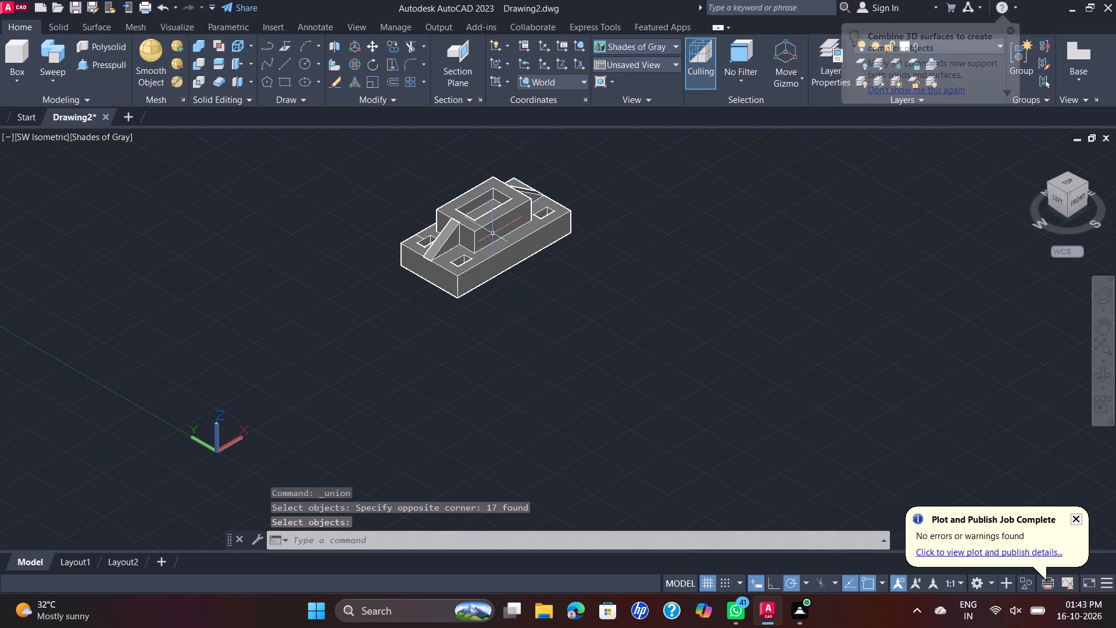
pyautogui.click(491, 242)
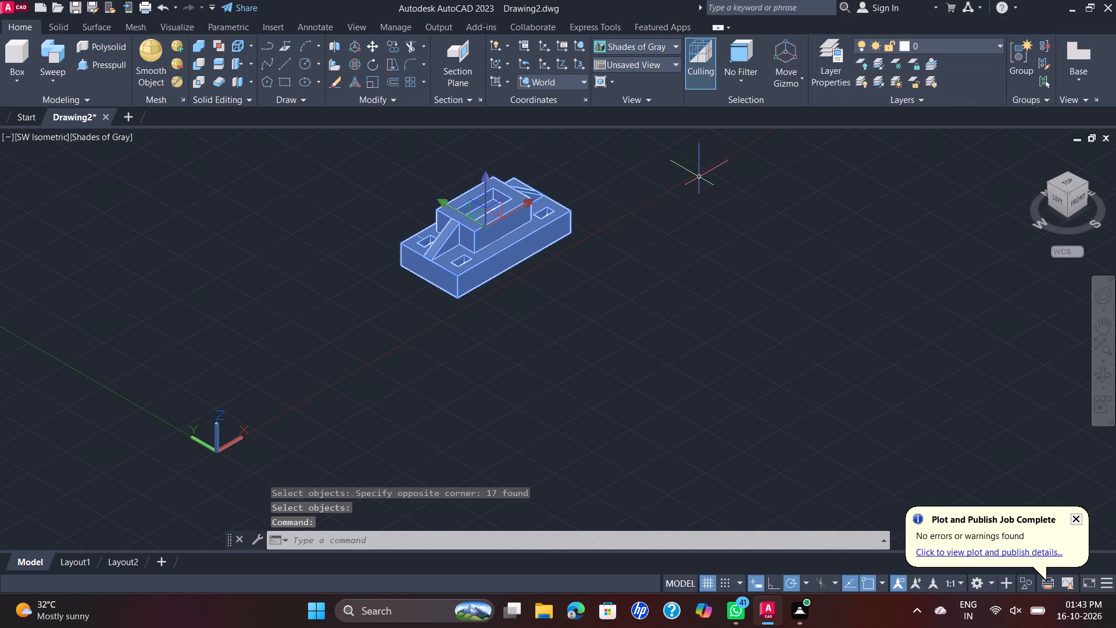
pyautogui.press('Escape')
# Move the combined solid about 139 mm along the Y axis, away from the leftover sketch geometry.
pyautogui.click(479, 226)
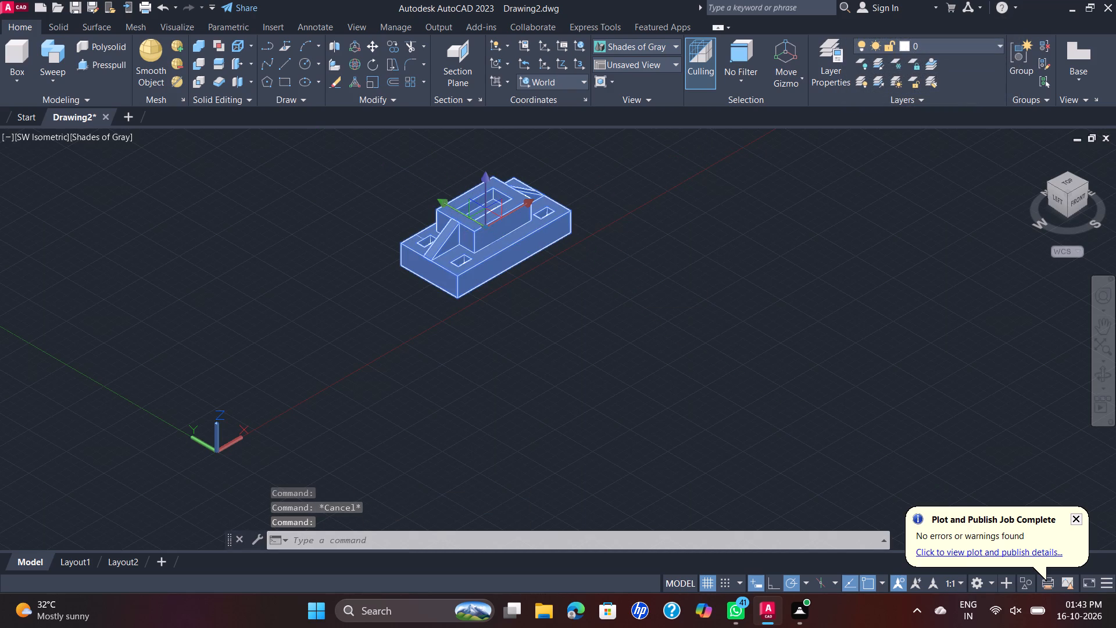
pyautogui.click(374, 47)
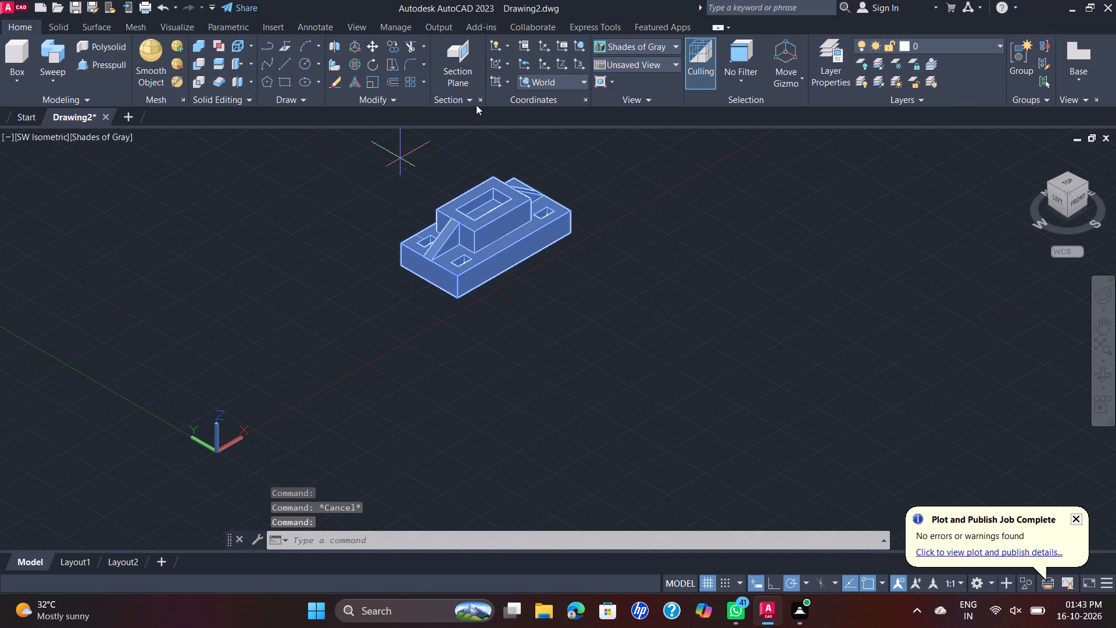
pyautogui.click(492, 230)
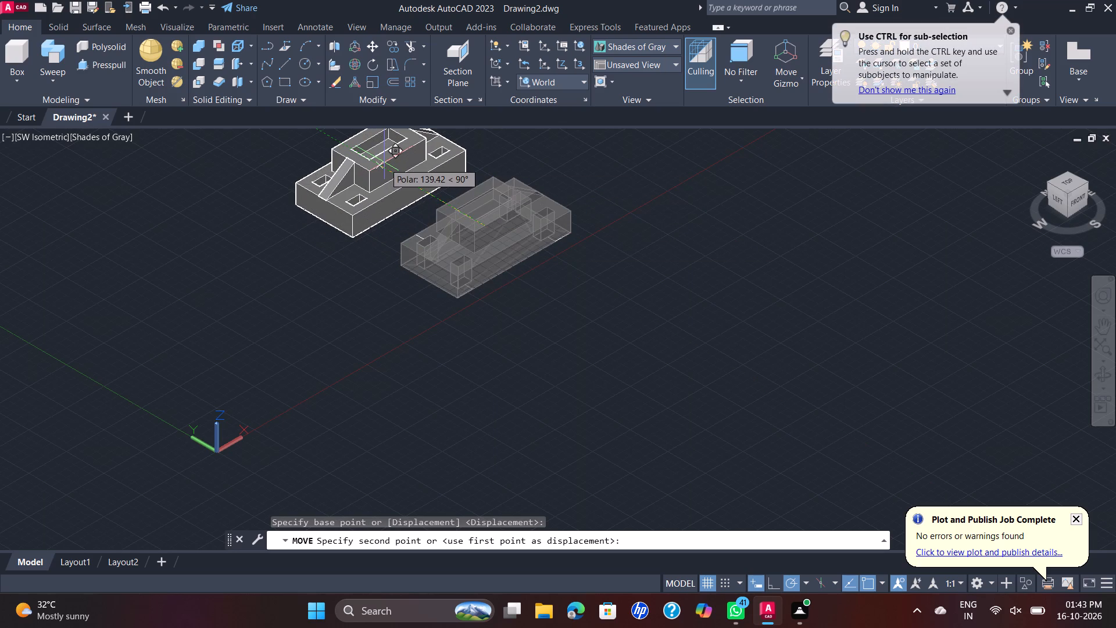
pyautogui.click(384, 163)
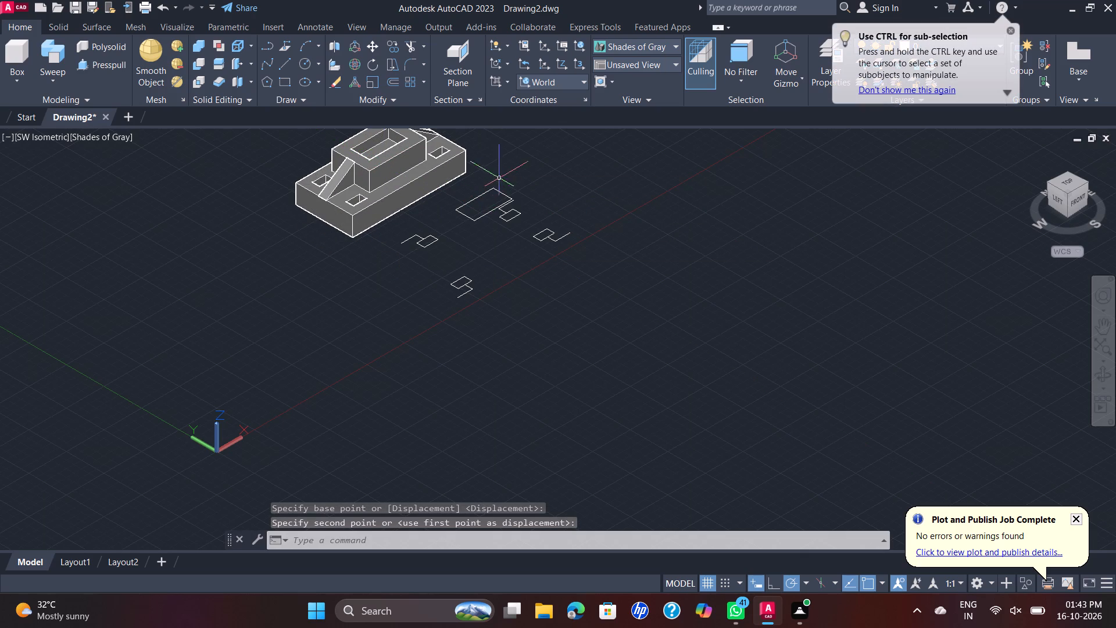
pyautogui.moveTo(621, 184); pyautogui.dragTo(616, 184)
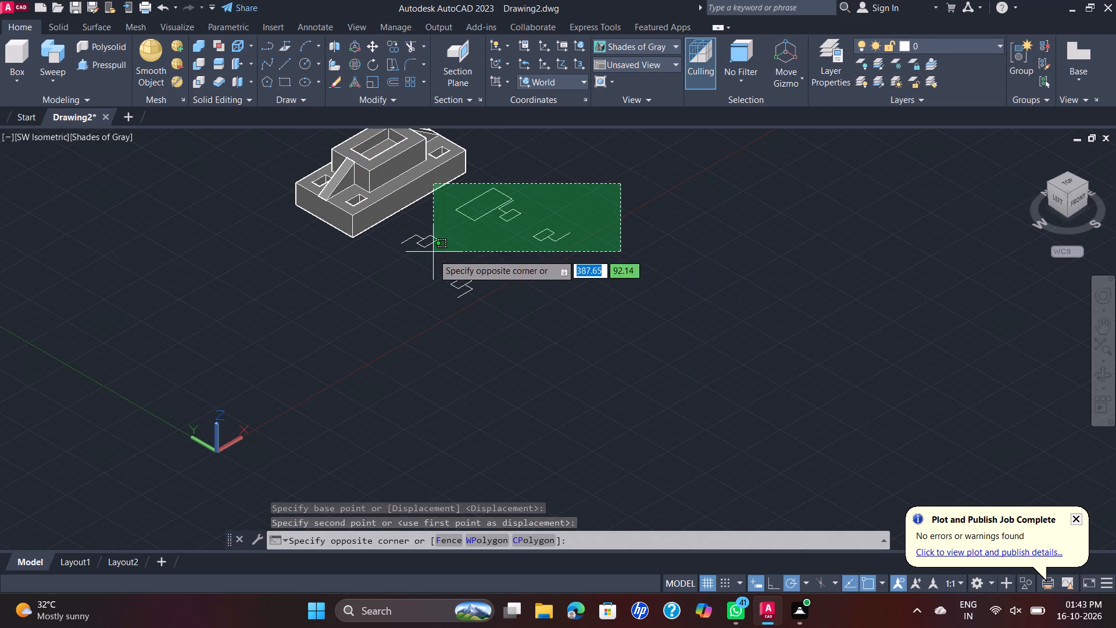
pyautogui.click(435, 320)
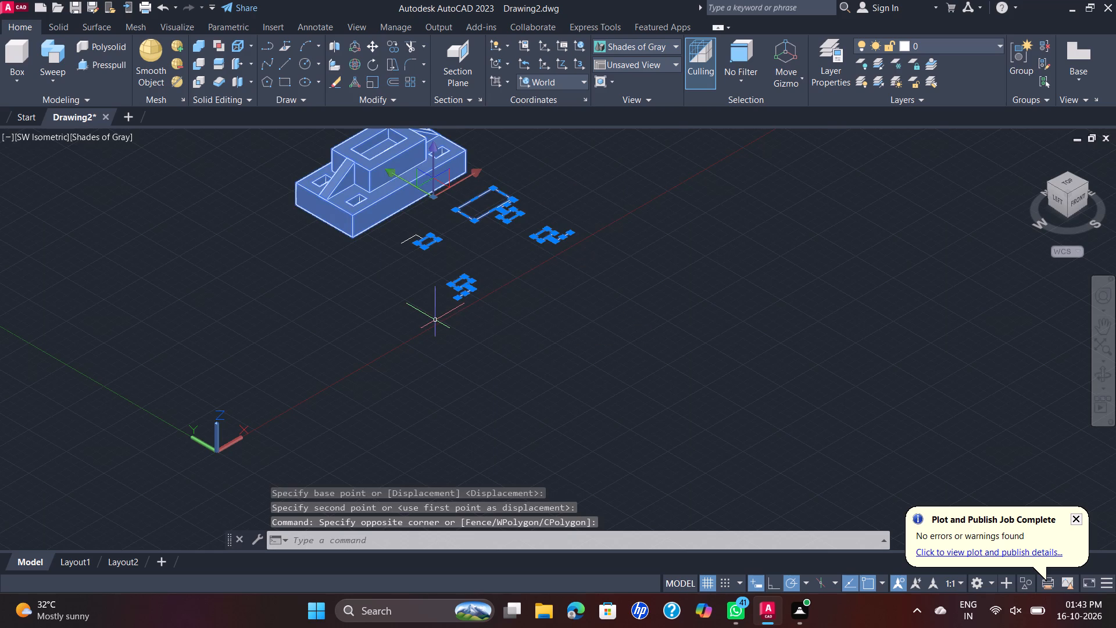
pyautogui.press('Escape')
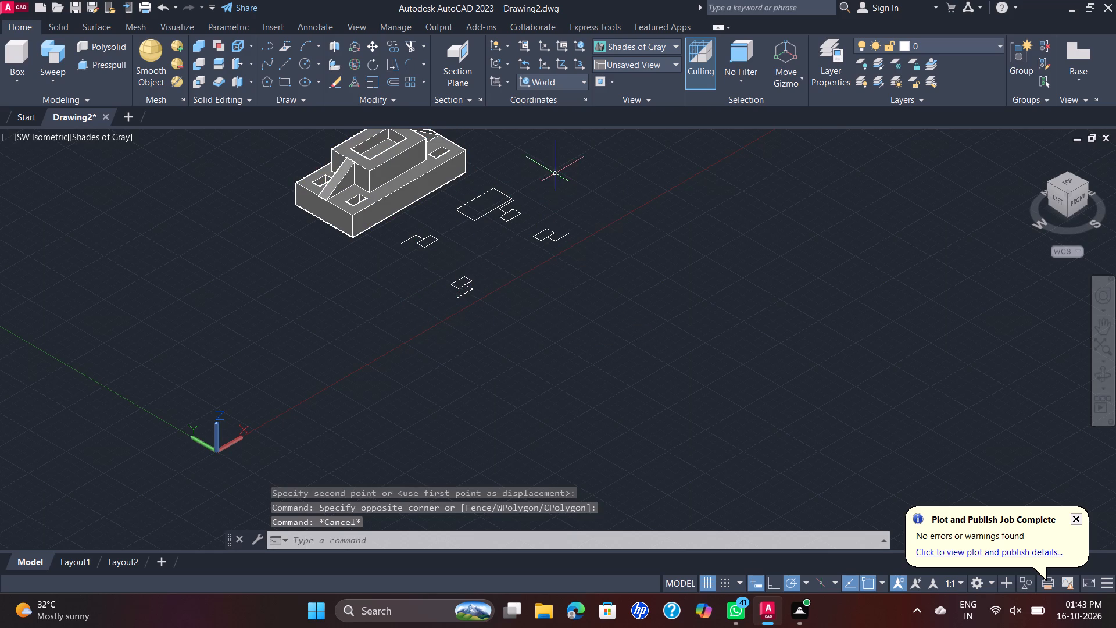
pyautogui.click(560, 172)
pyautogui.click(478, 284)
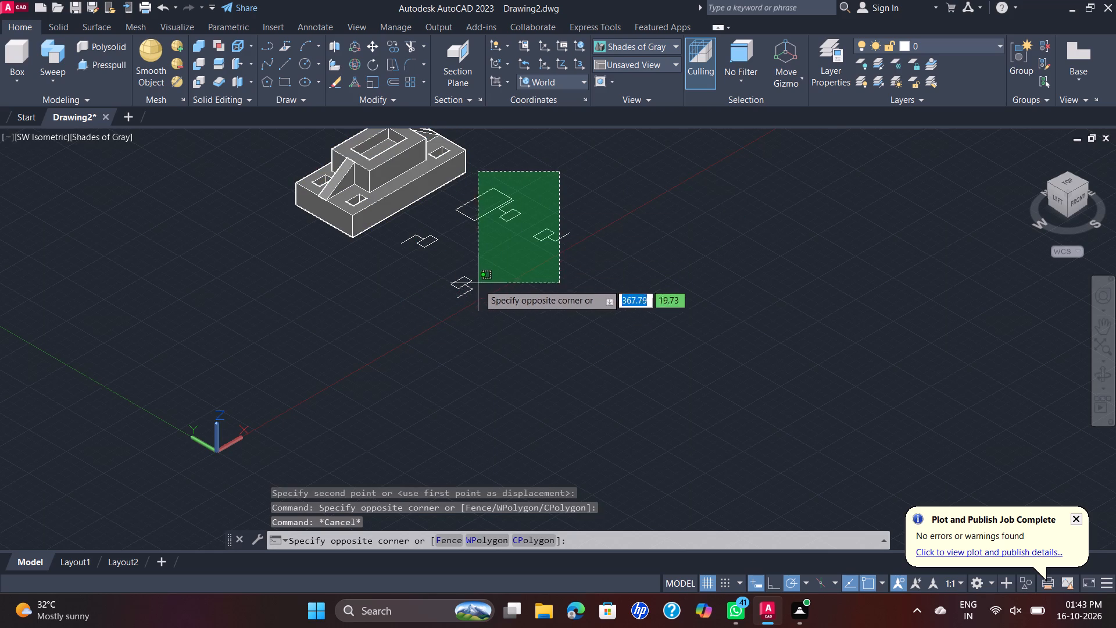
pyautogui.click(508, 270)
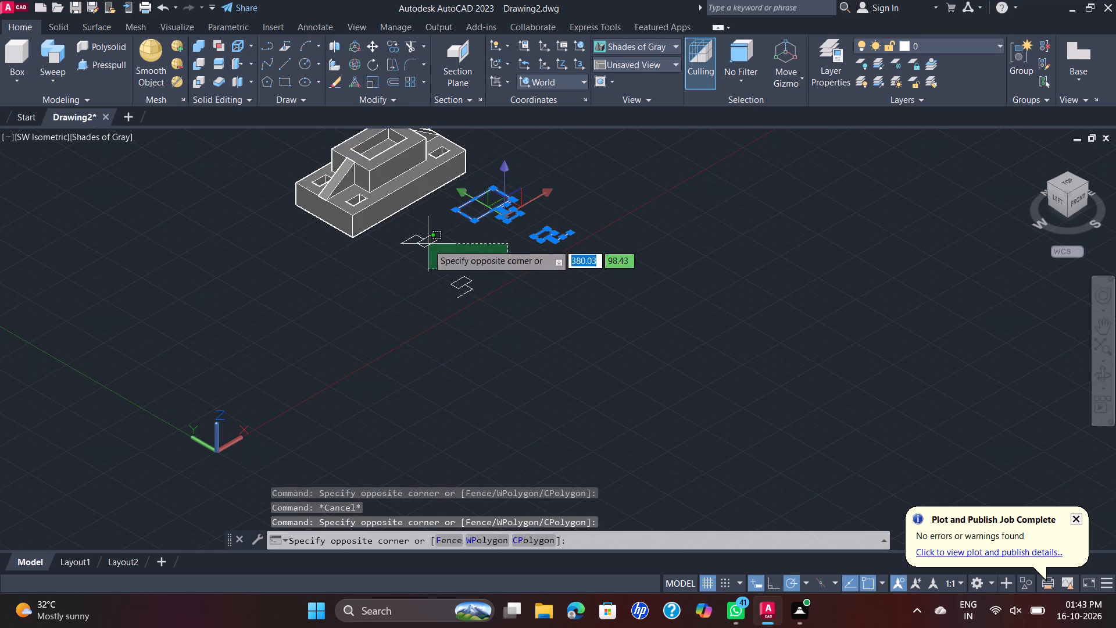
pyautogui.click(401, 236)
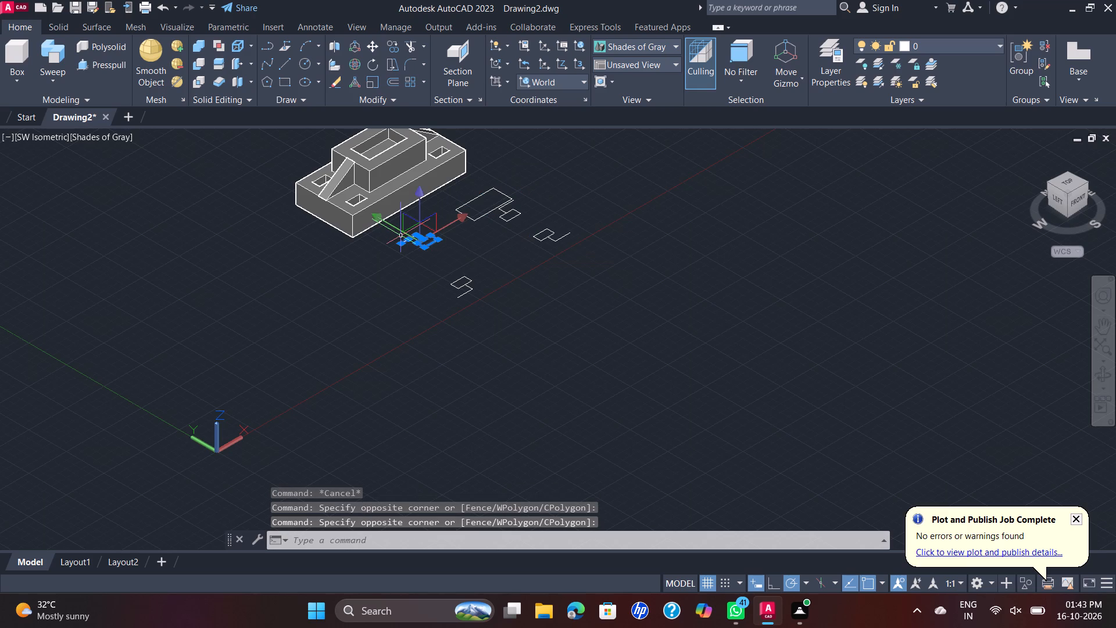
# Erase all the leftover construction rectangles and lines beside the moved solid.
pyautogui.moveTo(552, 174); pyautogui.dragTo(540, 173)
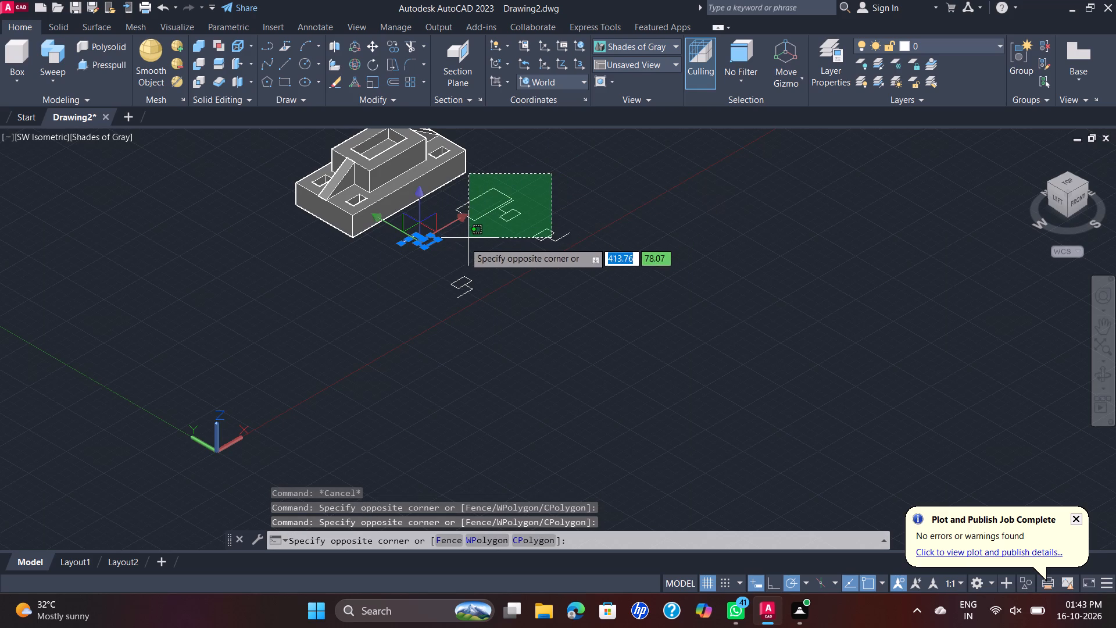
pyautogui.click(472, 281)
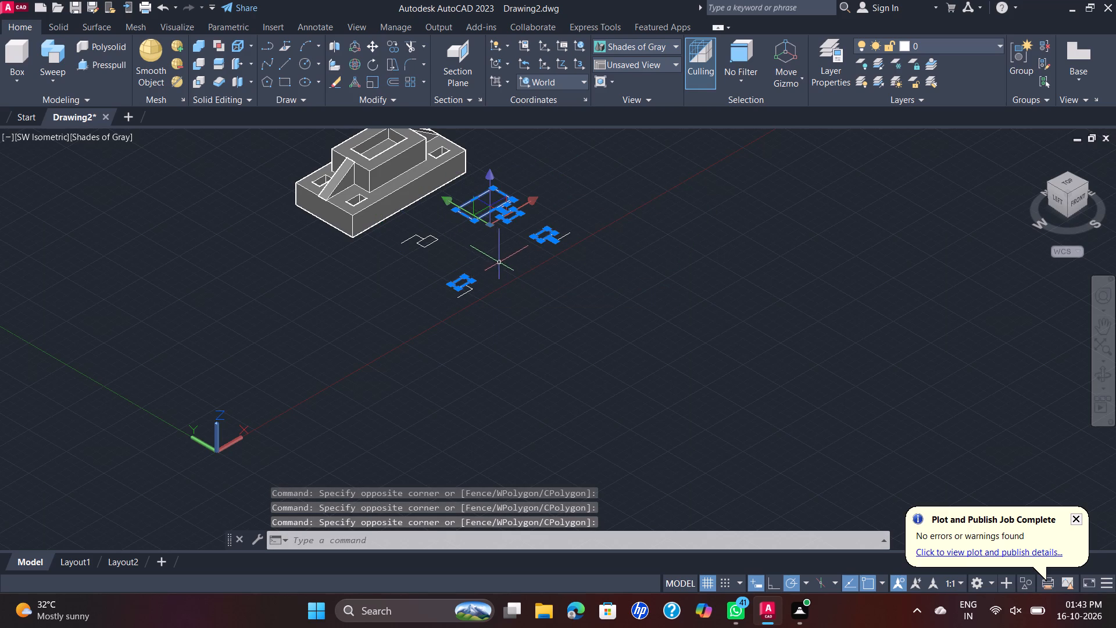
pyautogui.press('Delete')
pyautogui.moveTo(594, 210); pyautogui.dragTo(588, 212)
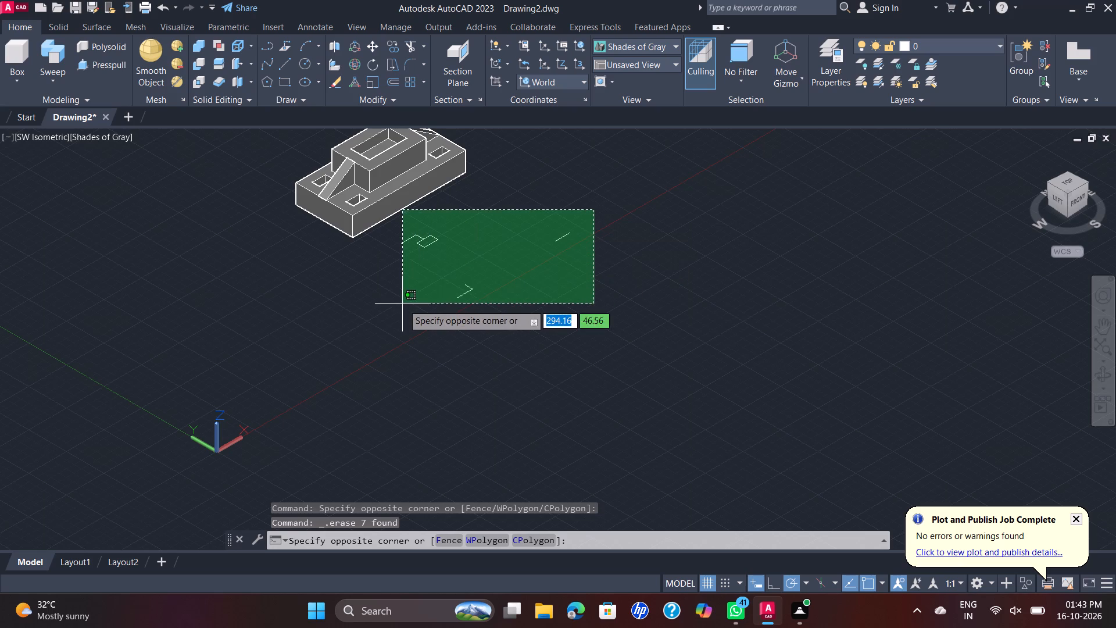
pyautogui.click(411, 306)
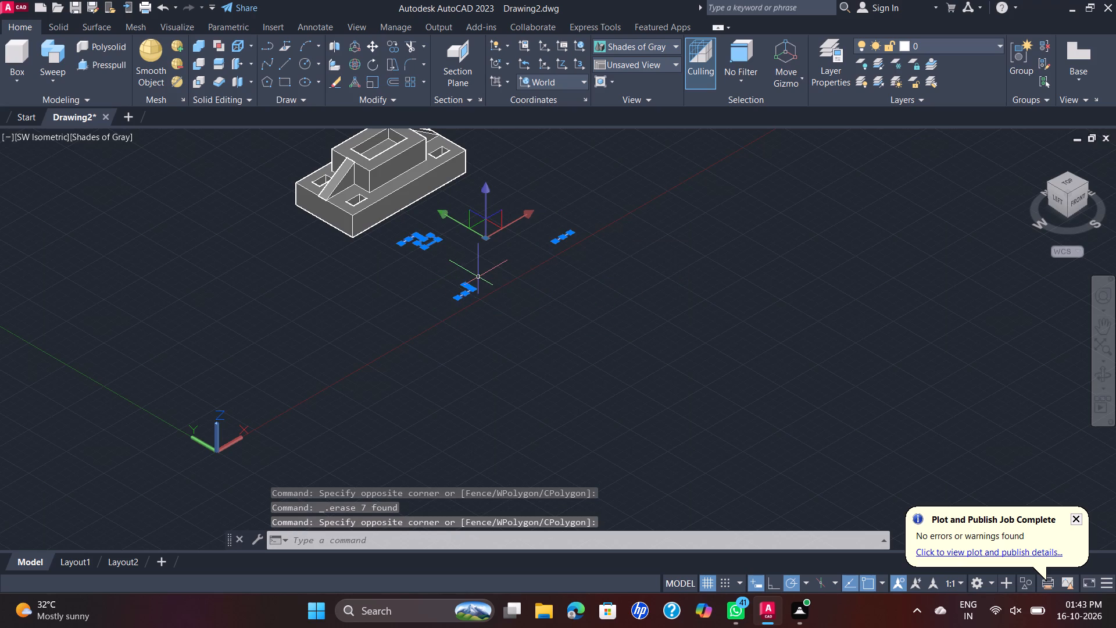
pyautogui.press('Delete')
pyautogui.scroll(-2, 462, 254)
pyautogui.moveTo(462, 254); pyautogui.dragTo(448, 343, button='middle')
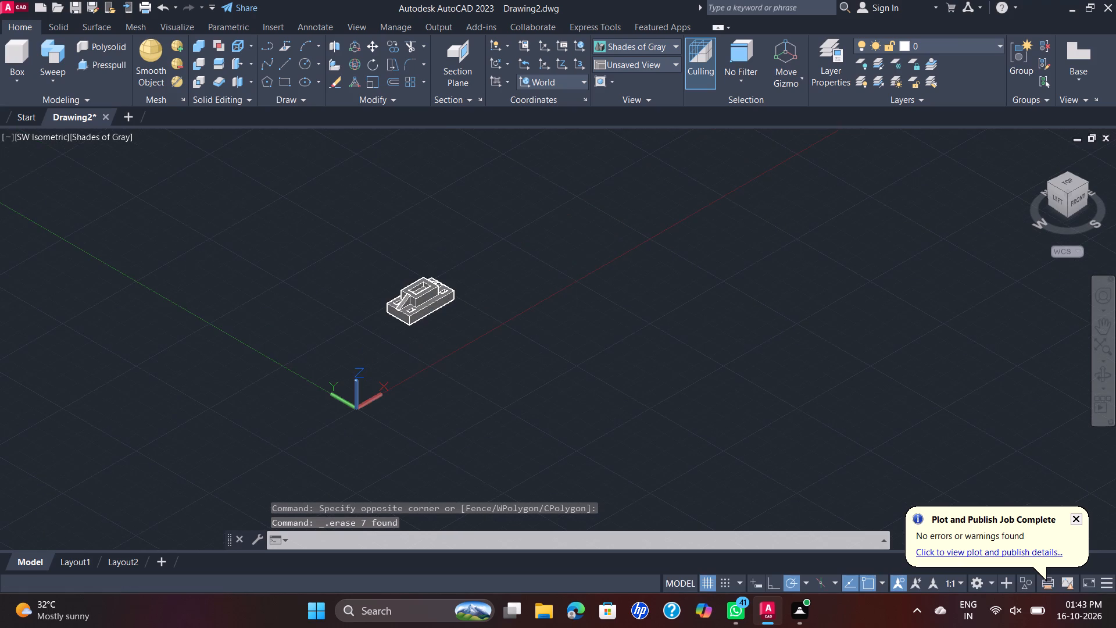
# Save the drawing in the Documents folder under the file name D 32 RA.
pyautogui.scroll(4, 423, 309)
pyautogui.moveTo(432, 279); pyautogui.dragTo(432, 327, button='middle')
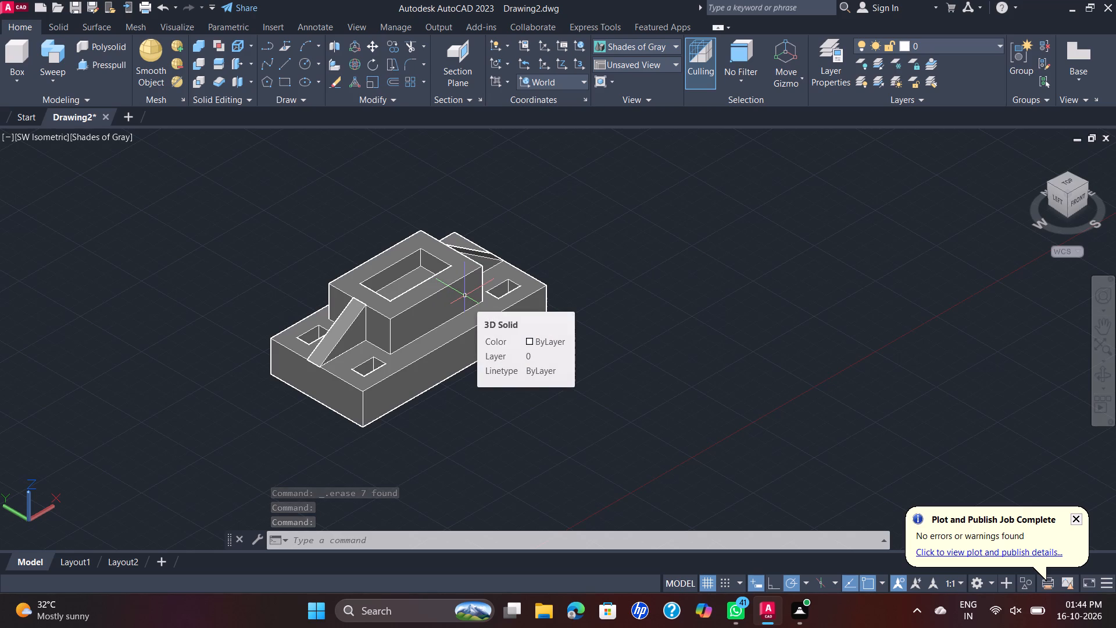
pyautogui.hotkey('ctrl', 's')
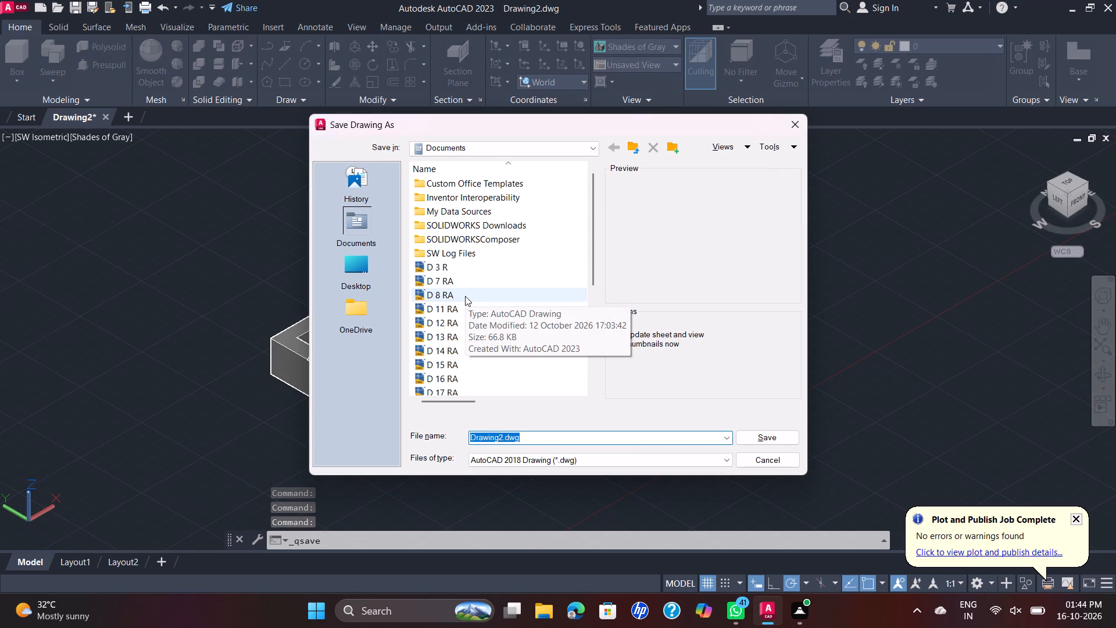
pyautogui.write('32')
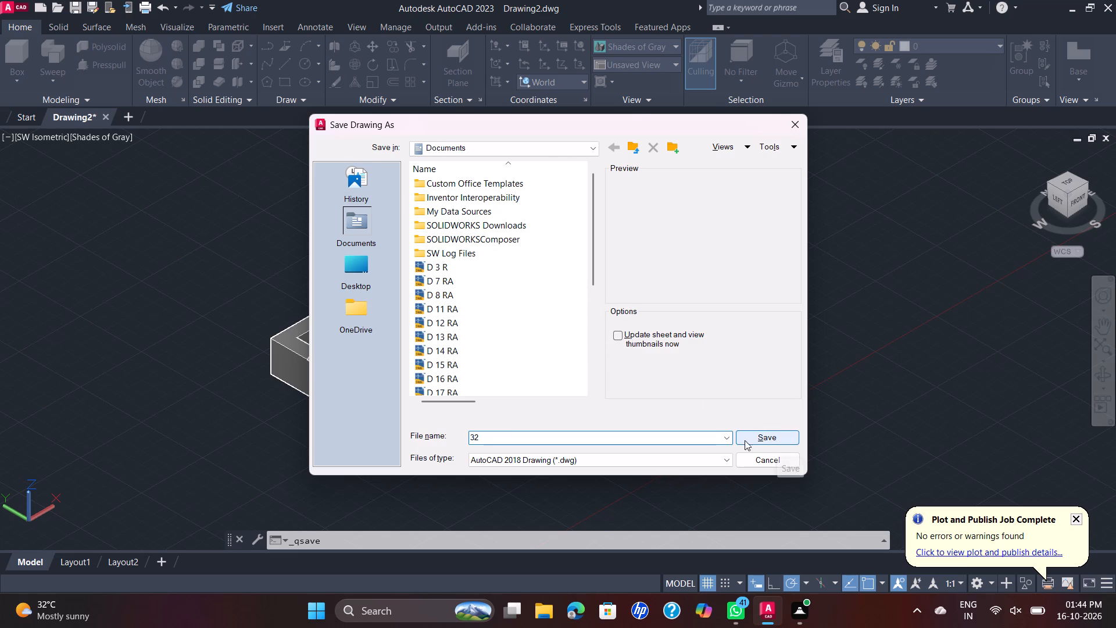
pyautogui.click(680, 439)
pyautogui.press('BackSpace')
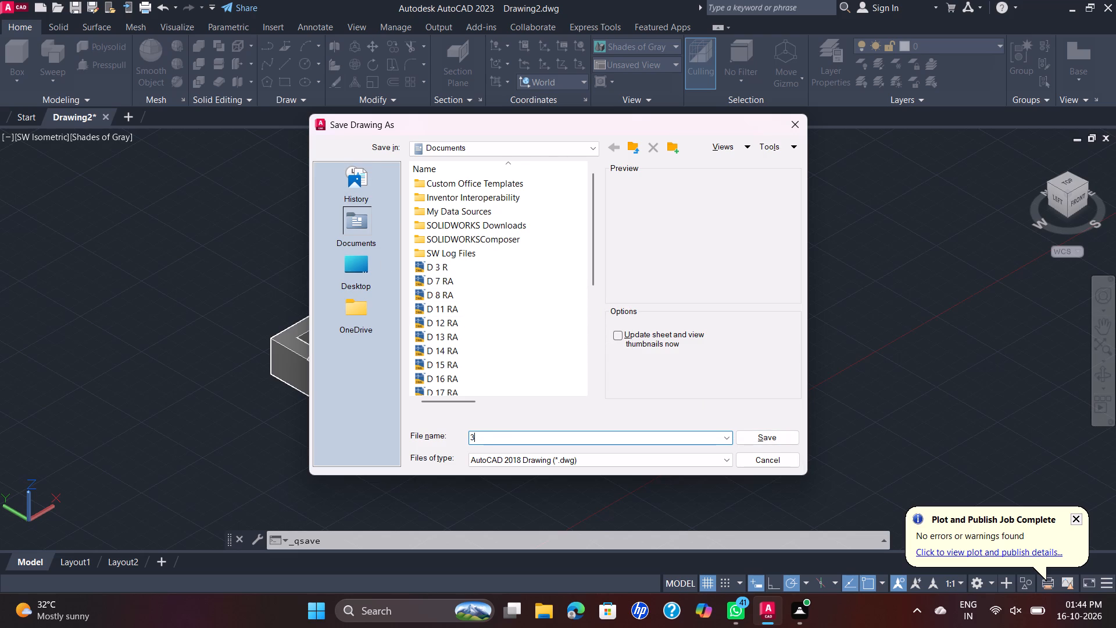
pyautogui.press('BackSpace')
pyautogui.press('BackSpace')
pyautogui.write('D')
pyautogui.press('space')
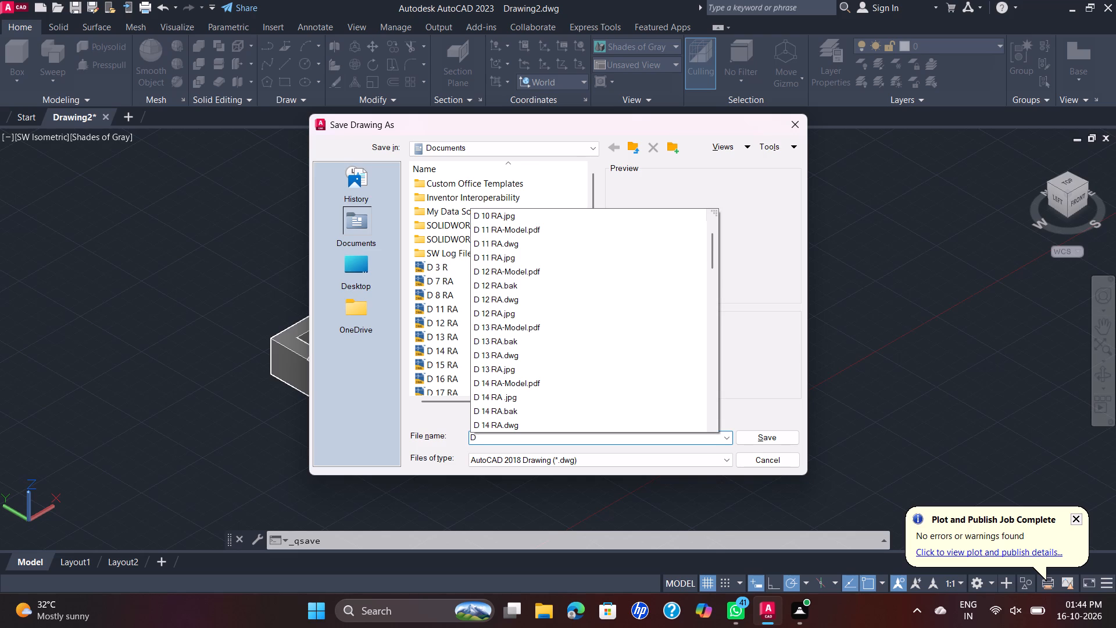
pyautogui.write('32')
pyautogui.press('space')
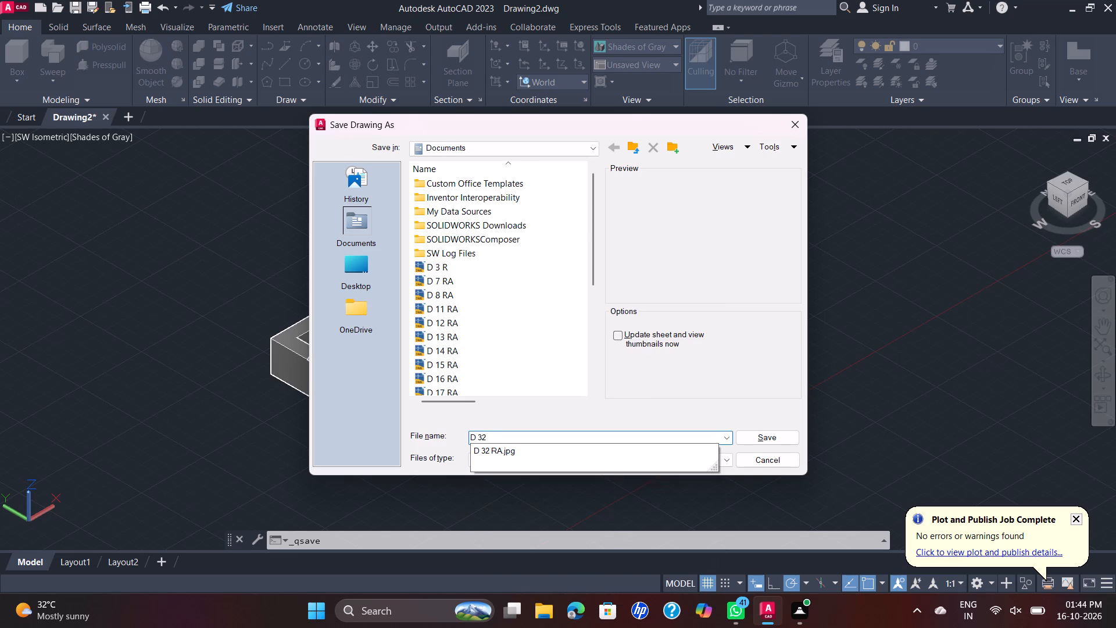
pyautogui.write('R')
pyautogui.press('a')
pyautogui.click(773, 442)
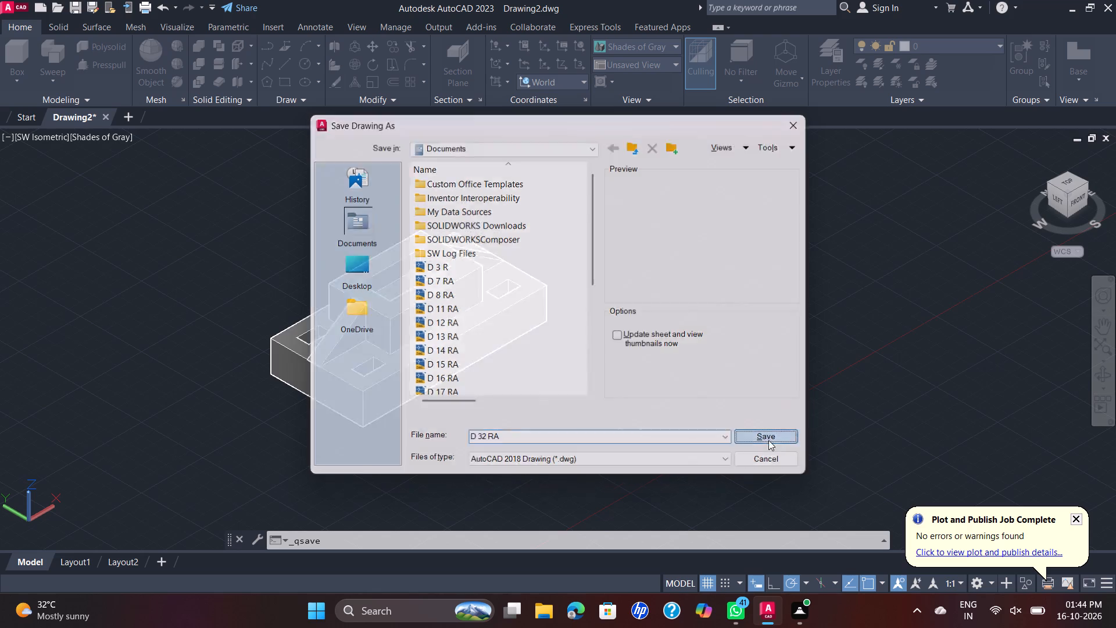
# Start a plot of the model and choose DWG To PDF.pc3 as the plotter.
pyautogui.scroll(-2, 574, 350)
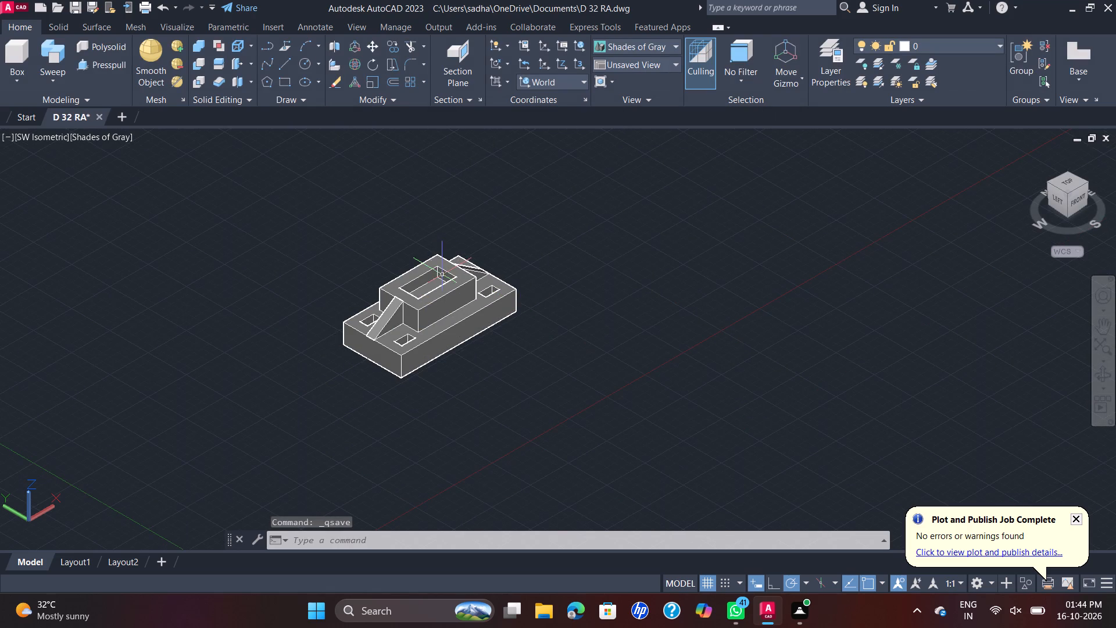
pyautogui.moveTo(457, 283); pyautogui.dragTo(475, 313, button='middle')
pyautogui.scroll(2, 475, 315)
pyautogui.scroll(-1, 475, 315)
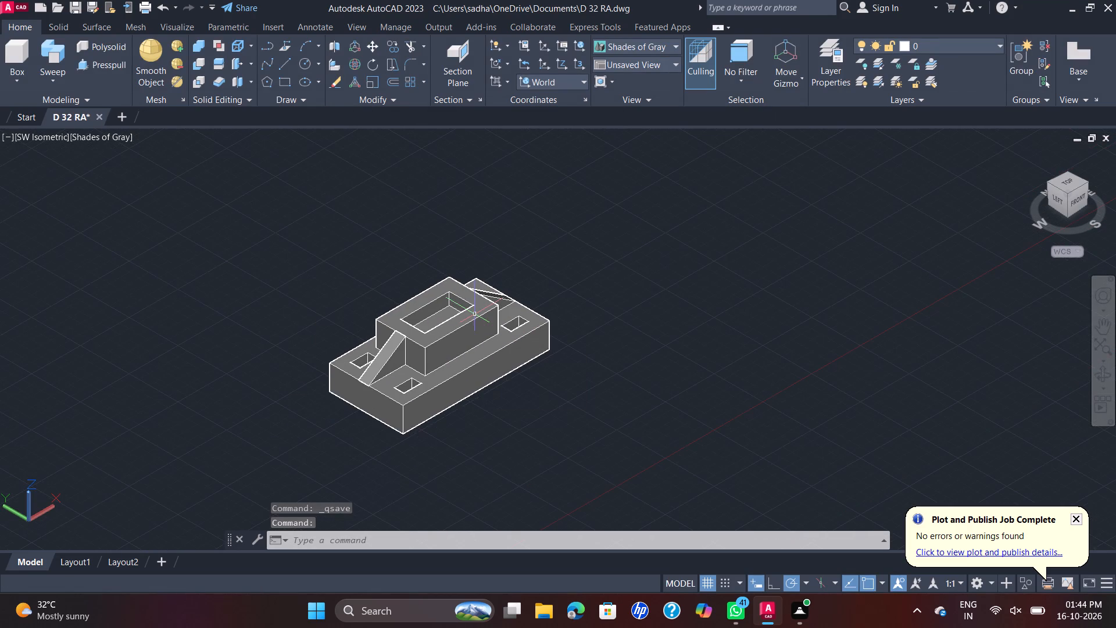
pyautogui.scroll(1, 477, 317)
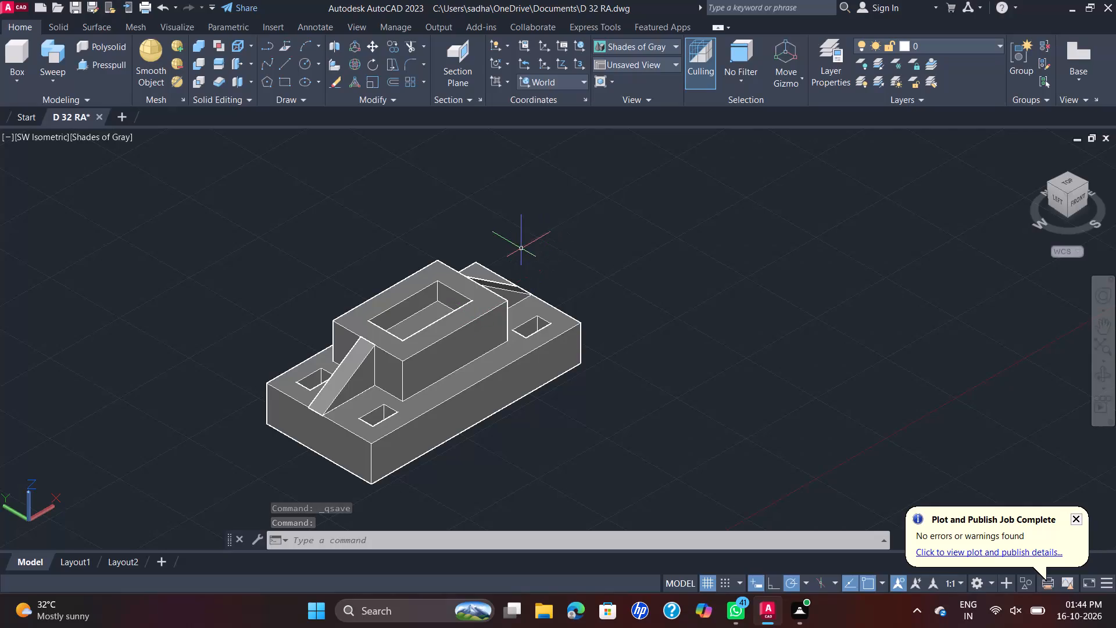
pyautogui.write('PLOT')
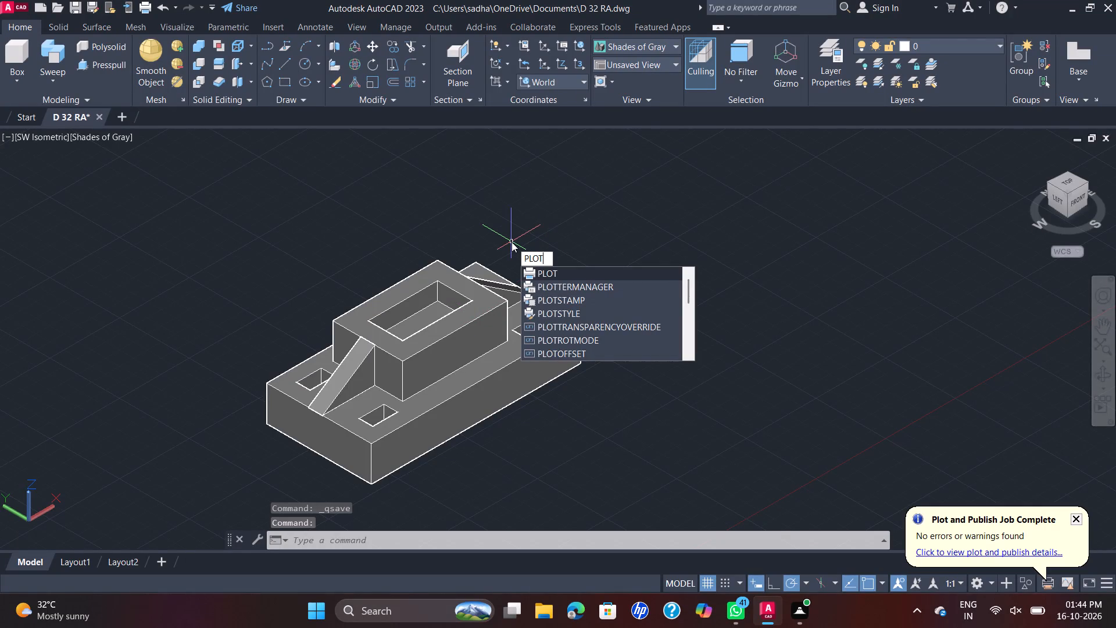
pyautogui.press('Return')
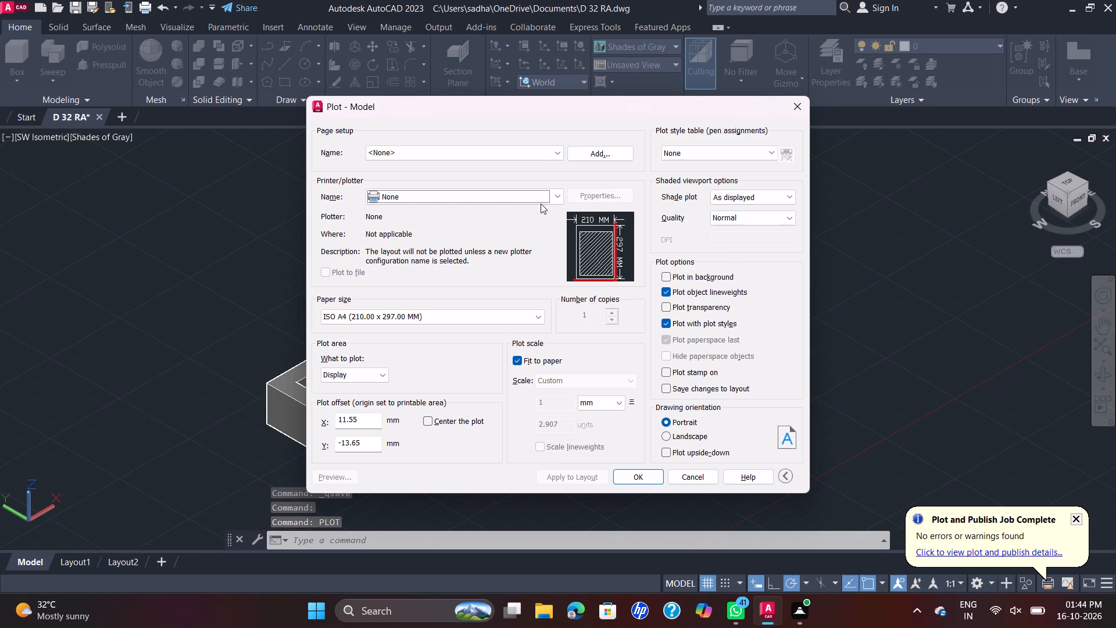
pyautogui.click(556, 197)
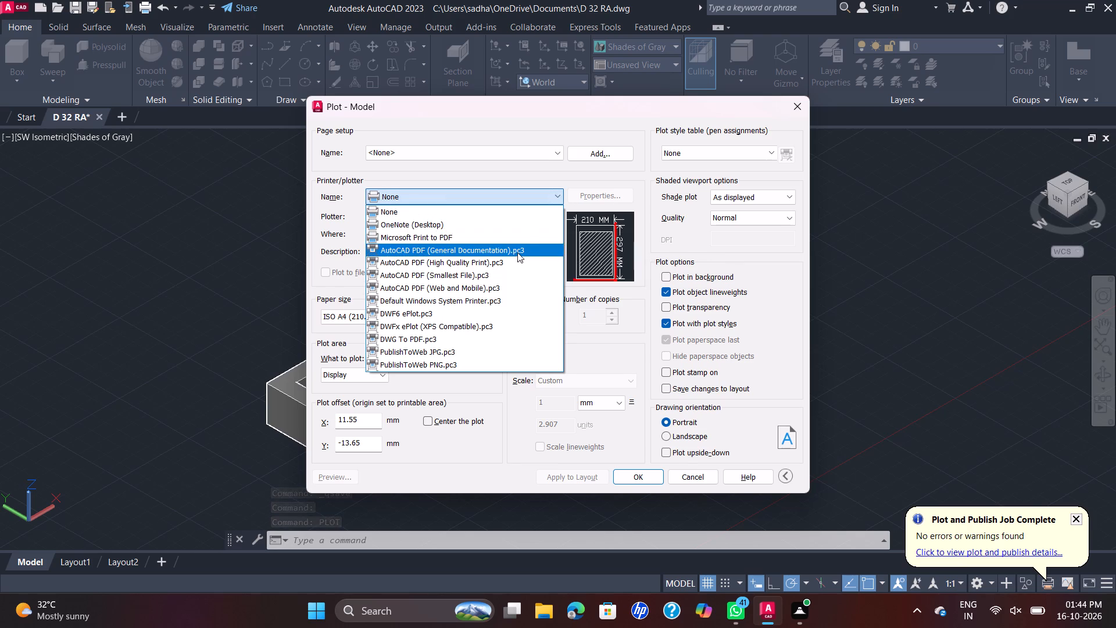
pyautogui.click(495, 336)
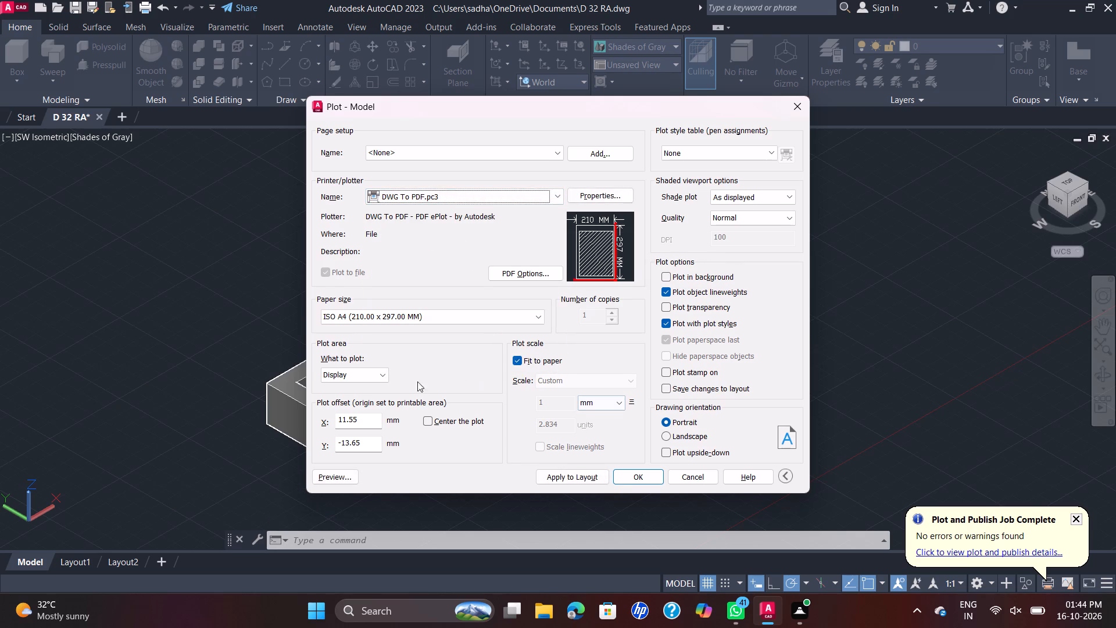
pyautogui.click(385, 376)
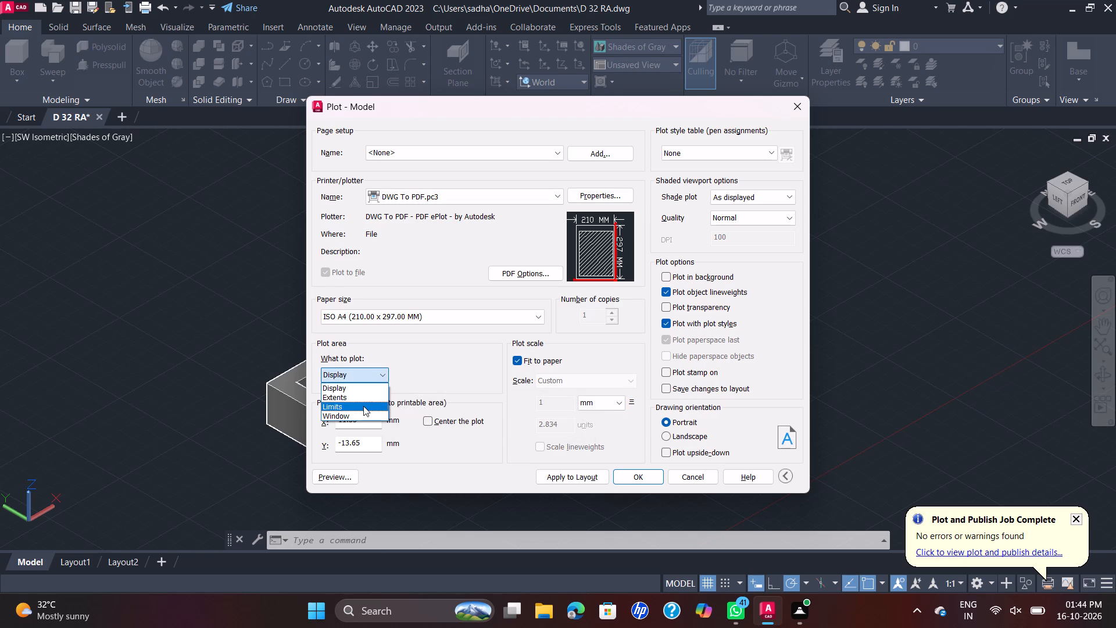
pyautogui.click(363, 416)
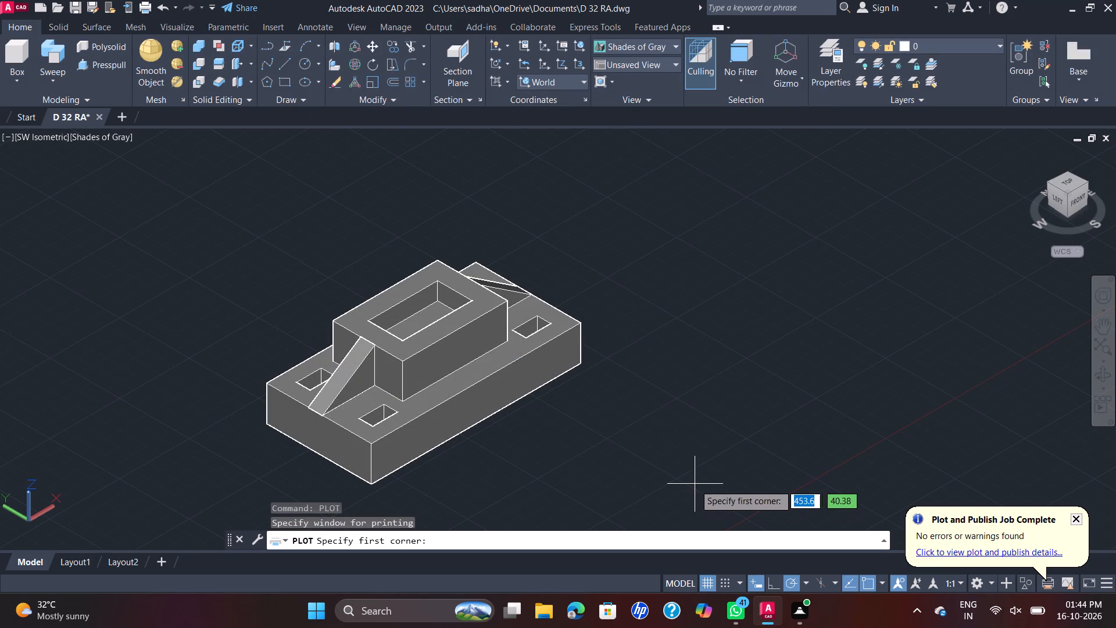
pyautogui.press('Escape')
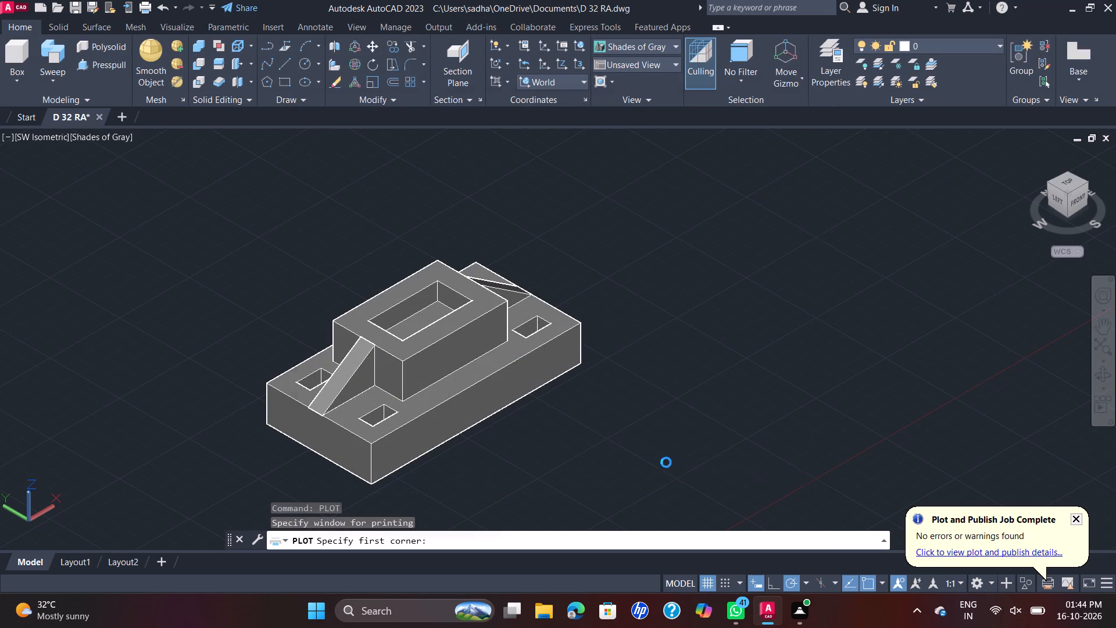
# Set the plot to landscape orientation with DWG To PDF.pc3 as the plotter.
pyautogui.click(553, 199)
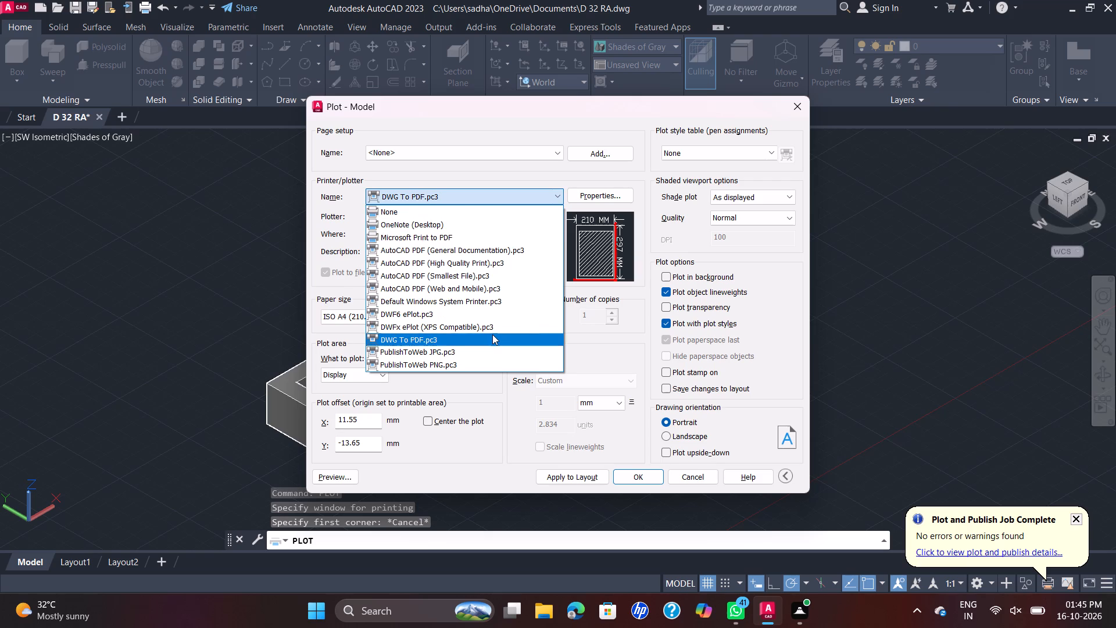
pyautogui.click(492, 334)
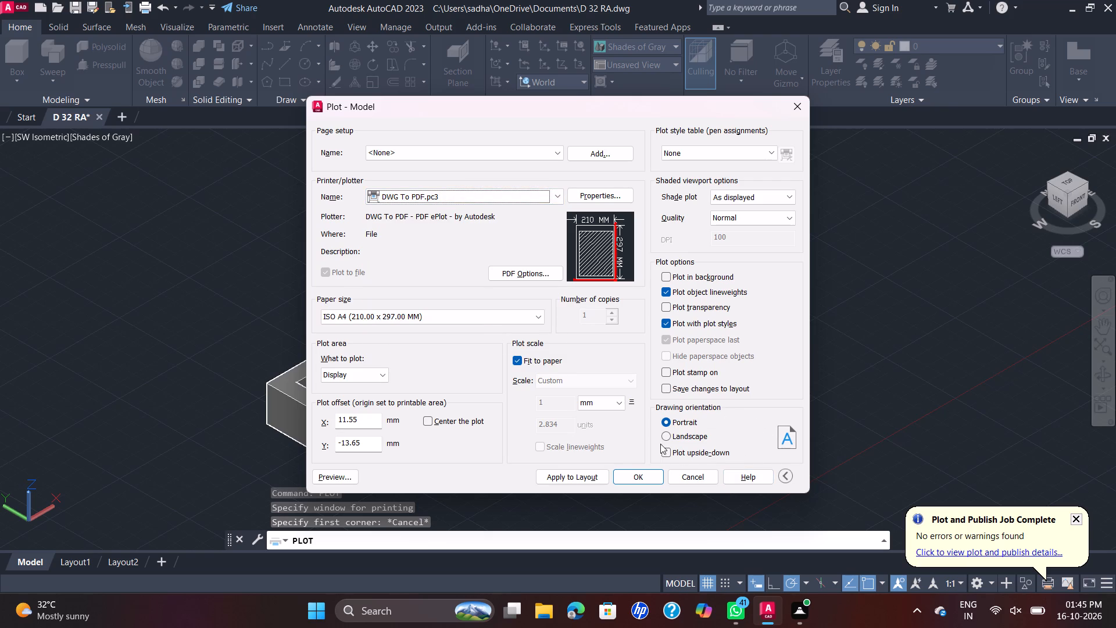
pyautogui.click(665, 438)
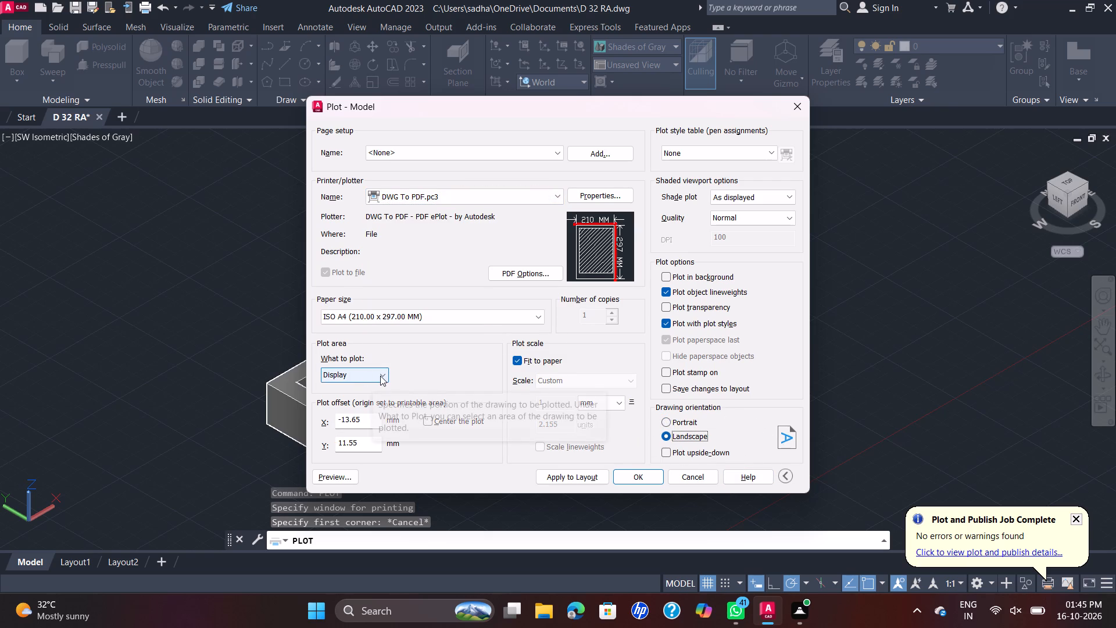
# Set the plot area to a window that encloses the whole solid with a margin around it.
pyautogui.click(380, 376)
pyautogui.click(359, 426)
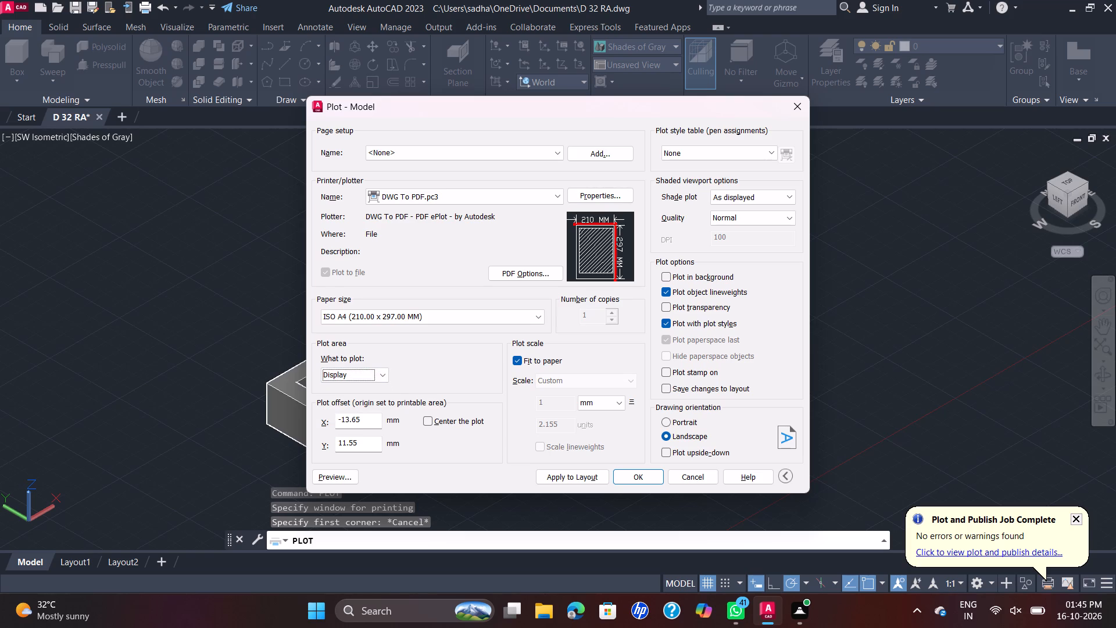
pyautogui.click(382, 375)
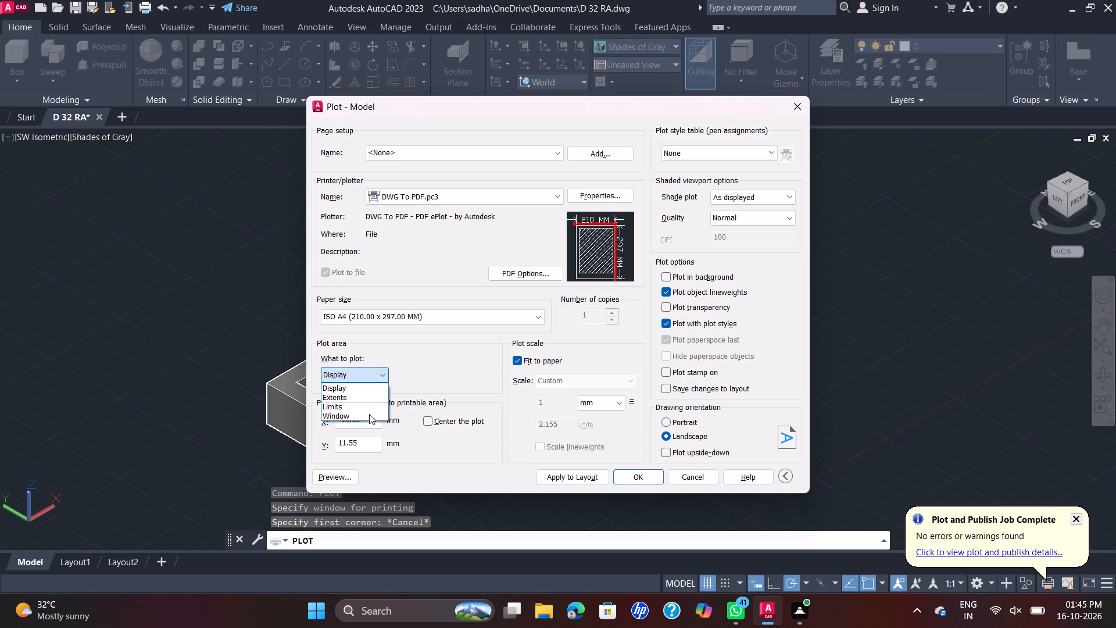
pyautogui.click(369, 414)
pyautogui.scroll(-1, 408, 264)
pyautogui.moveTo(408, 264); pyautogui.dragTo(418, 256, button='middle')
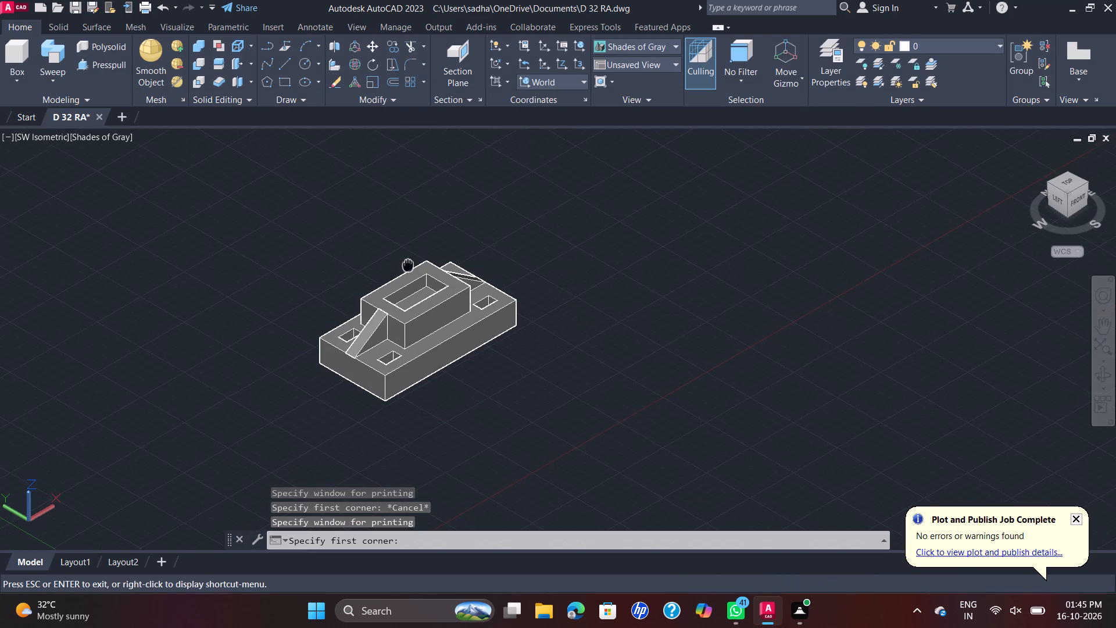
pyautogui.moveTo(418, 256); pyautogui.dragTo(421, 254, button='middle')
pyautogui.click(287, 215)
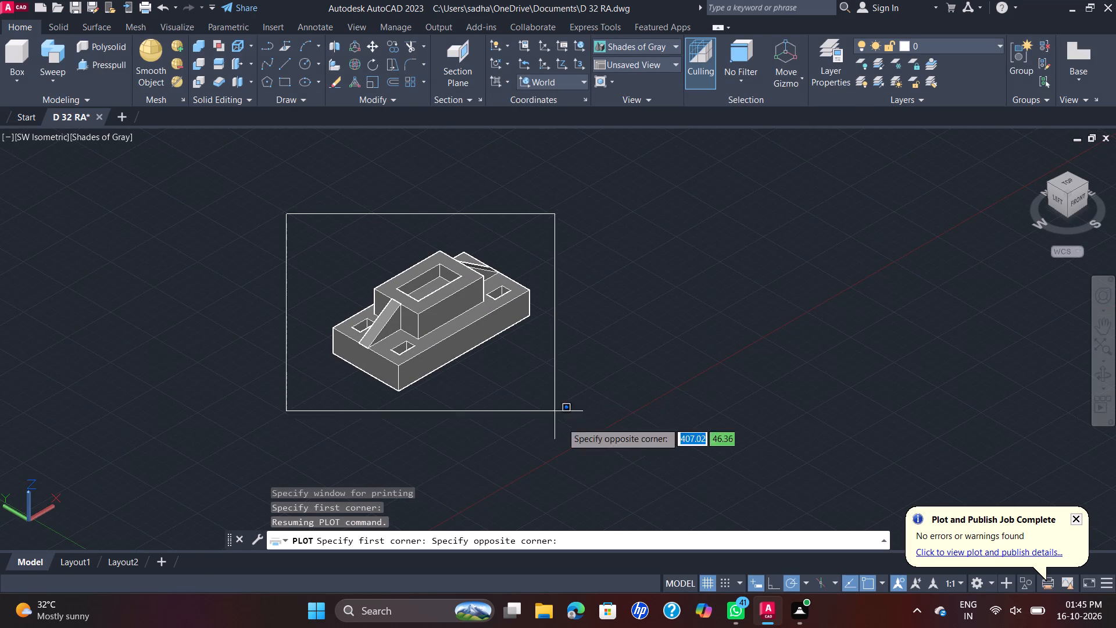
pyautogui.click(585, 423)
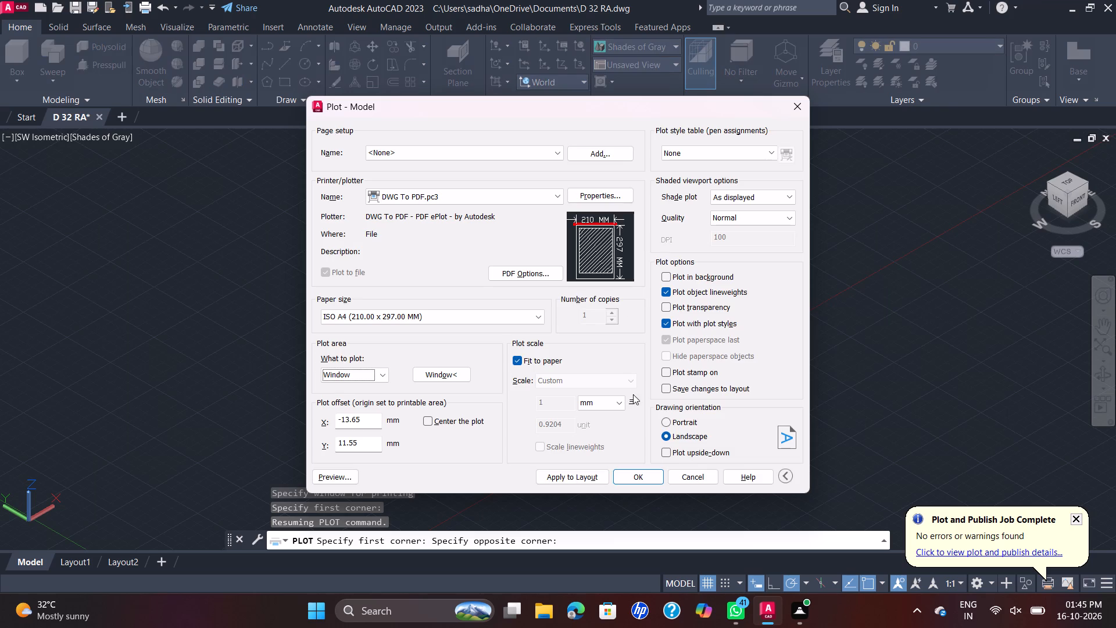
# Plot the model to a PDF file named D 32 RA-Model.pdf in the Documents folder, and dismiss the PDF viewer message.
pyautogui.click(647, 474)
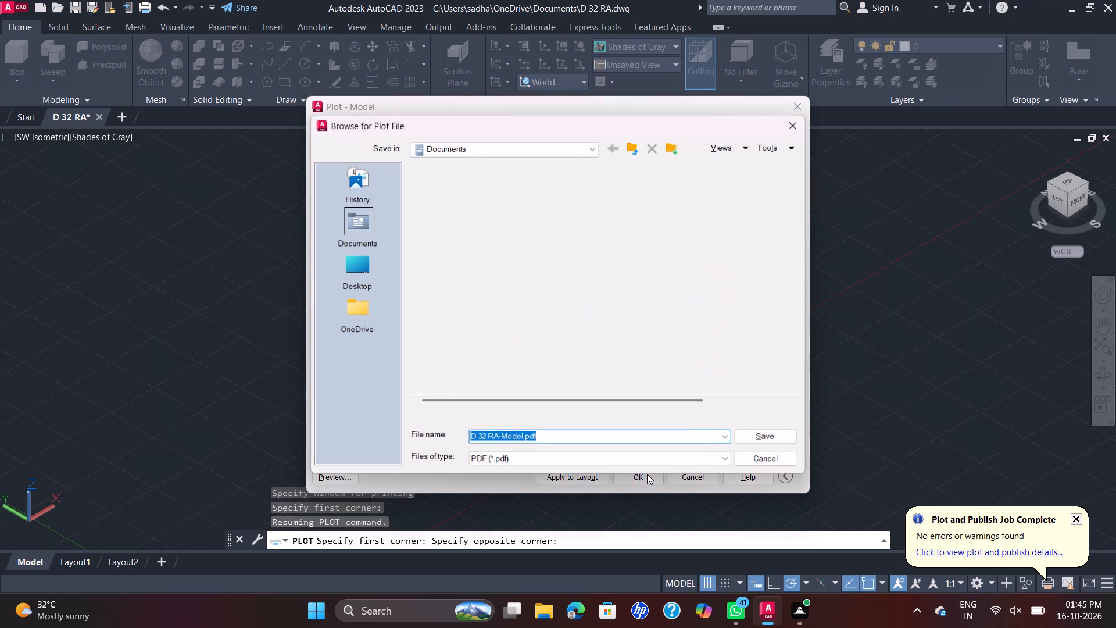
pyautogui.click(771, 444)
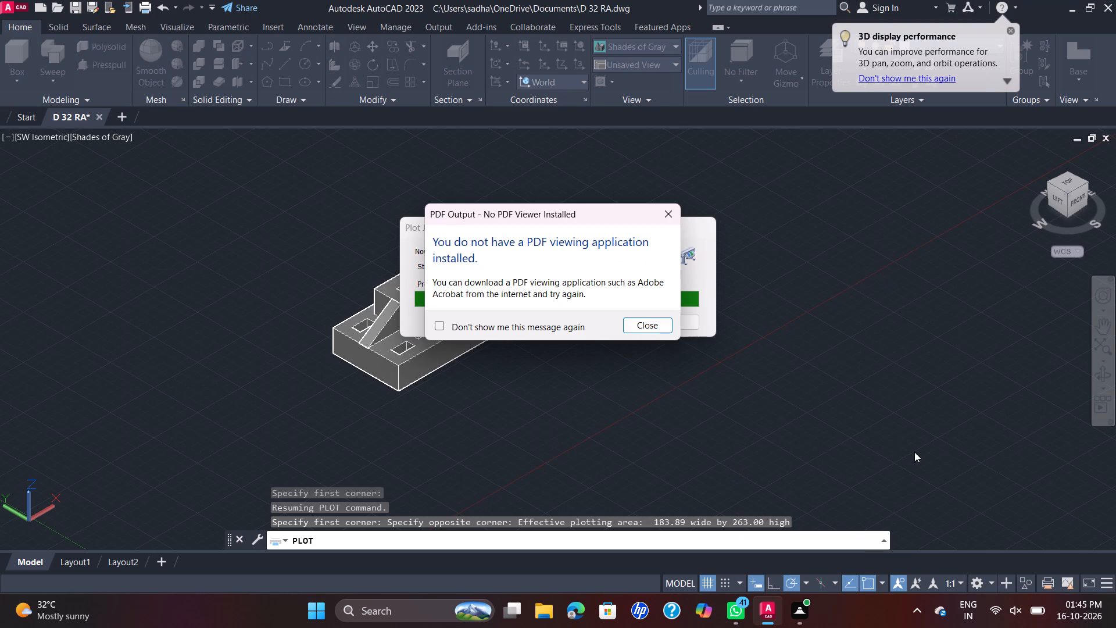
pyautogui.click(641, 328)
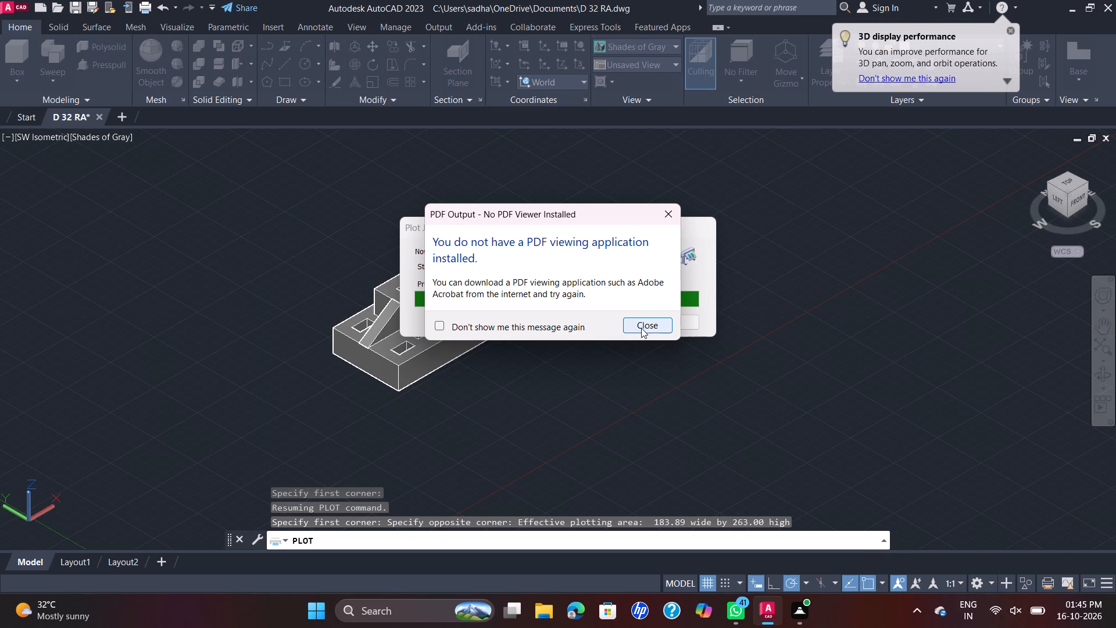